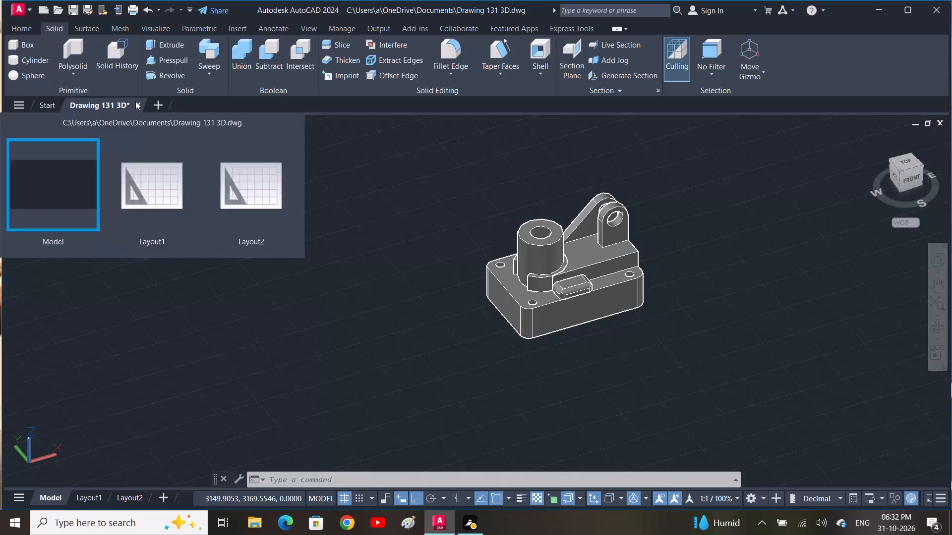
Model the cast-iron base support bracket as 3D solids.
Close the Drawing 131 3D file and answer the prompt about its changes.
click(135, 101)
click(470, 293)
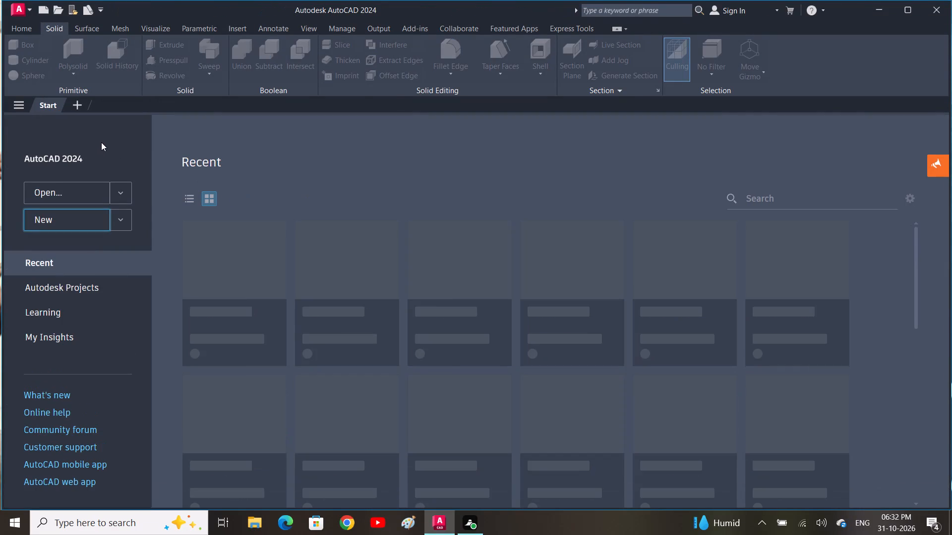
Create a new blank drawing.
click(51, 222)
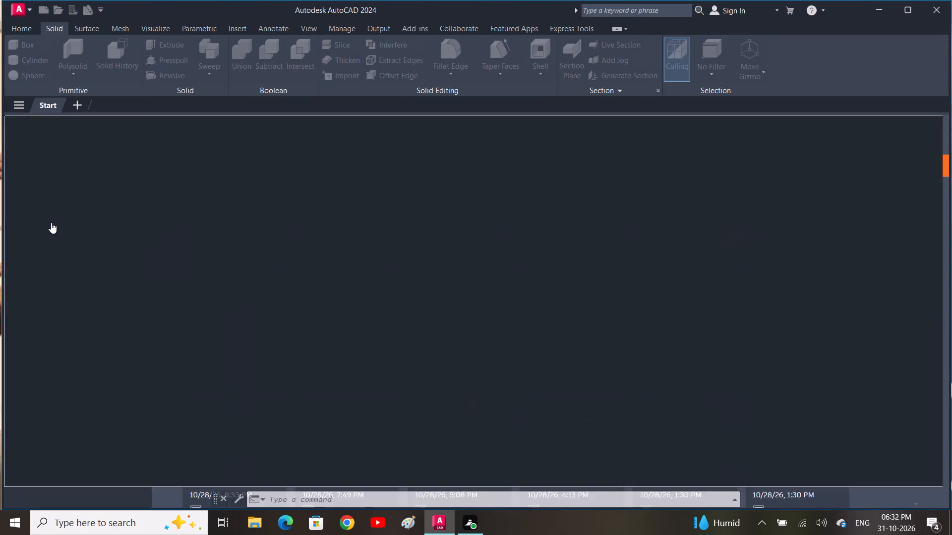
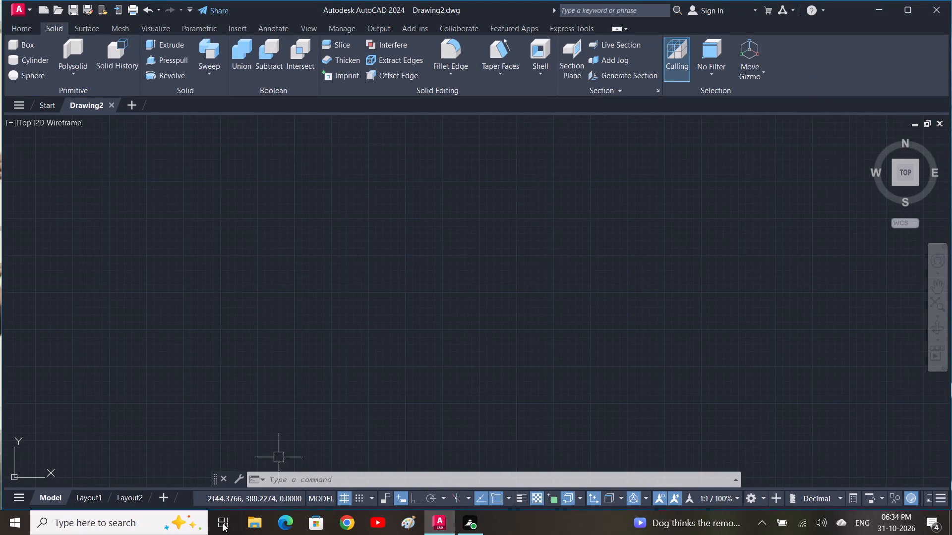
Open the recent image 3D DAI 1 from File Explorer for editing in Photos and close the File Explorer window.
click(251, 524)
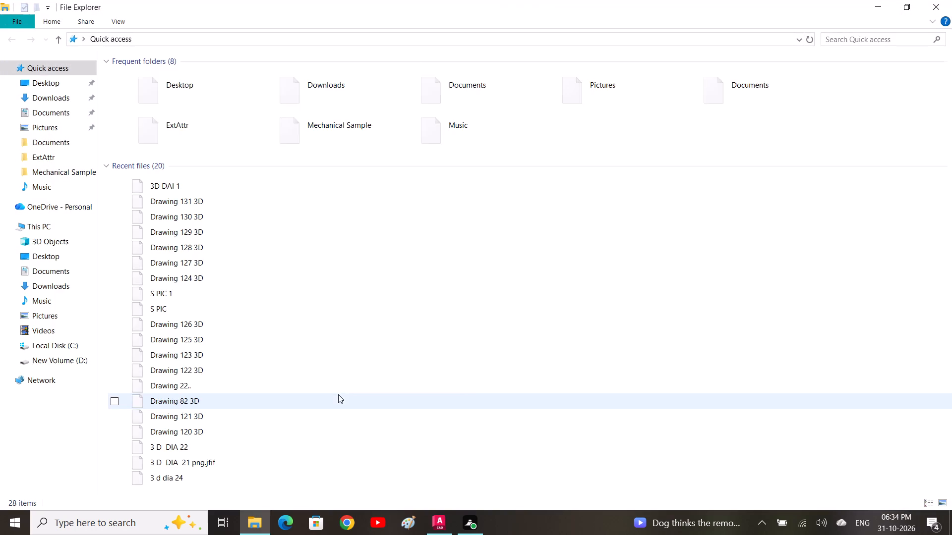
right_click(277, 193)
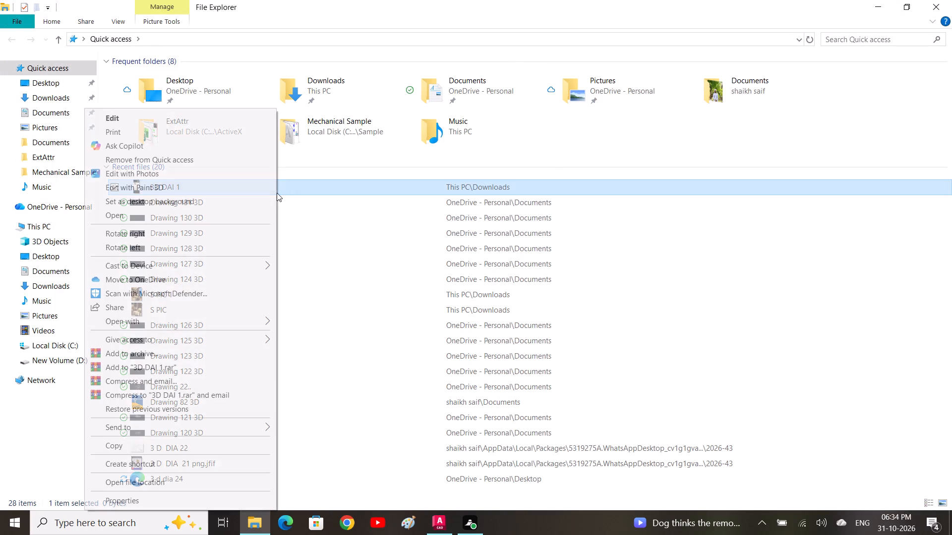
click(240, 174)
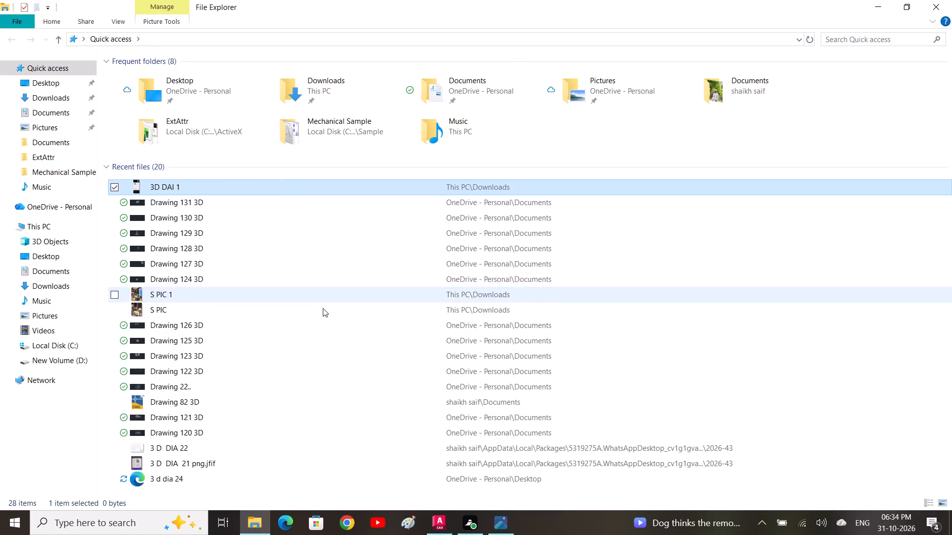
click(940, 4)
Examine the base support's top view and its dimensions in the 3D DAI 1 reference image.
scroll(525, 208, up, 3)
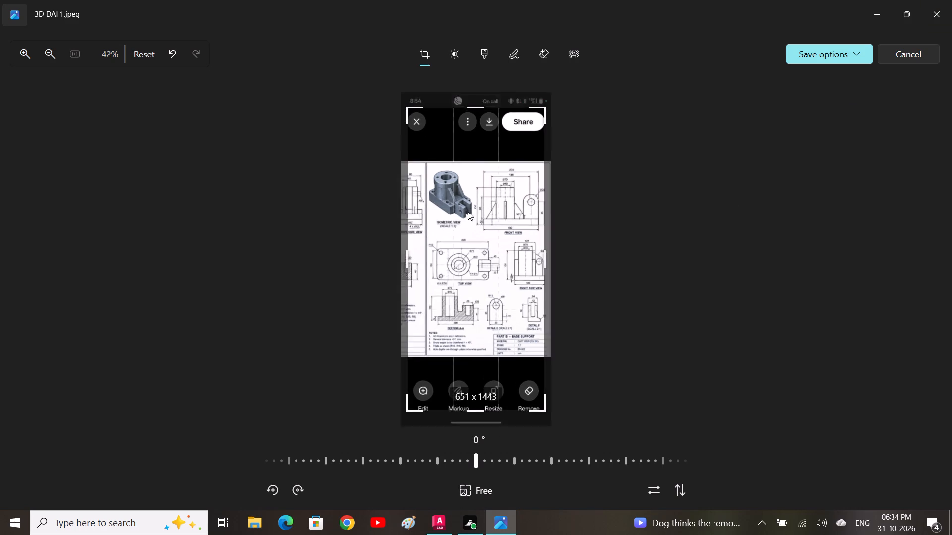
scroll(468, 212, up, 15)
middle_drag(442, 250, 508, 268)
scroll(506, 268, up, 2)
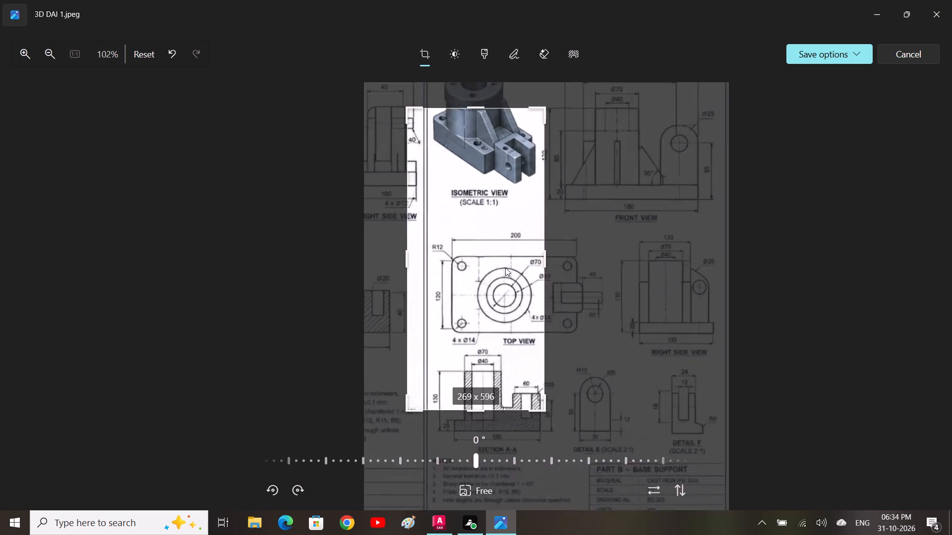
scroll(505, 267, up, 4)
scroll(463, 259, down, 2)
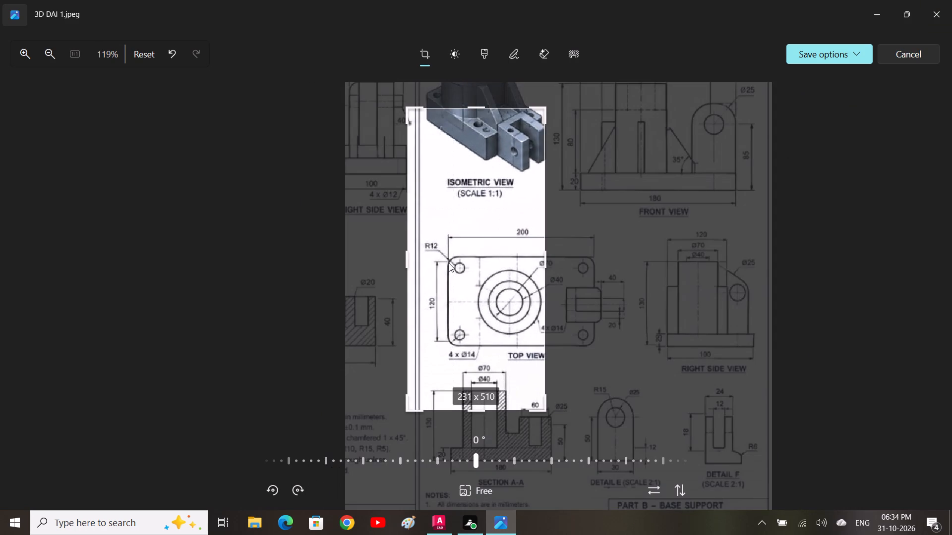
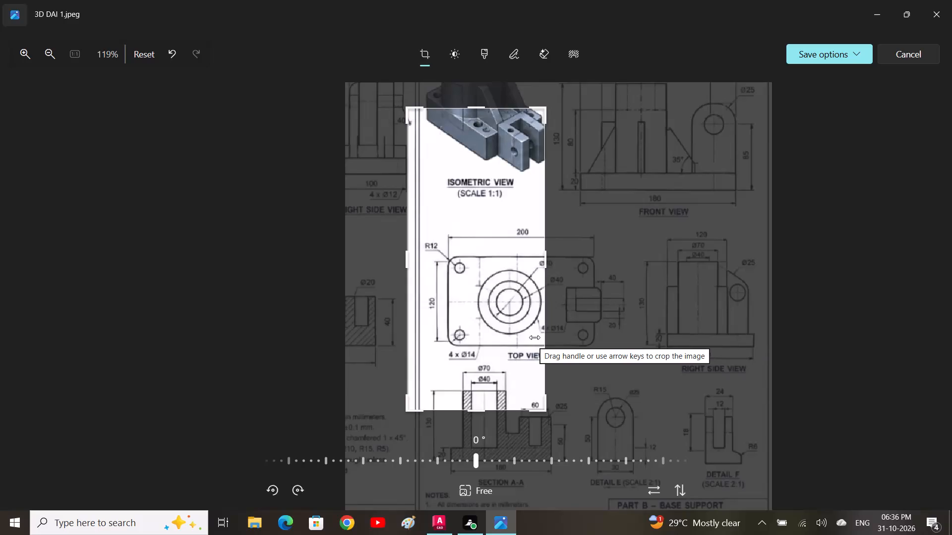
Look over the full set of base support views in the 3D DAI 1 image and close Photos without saving.
scroll(396, 235, down, 5)
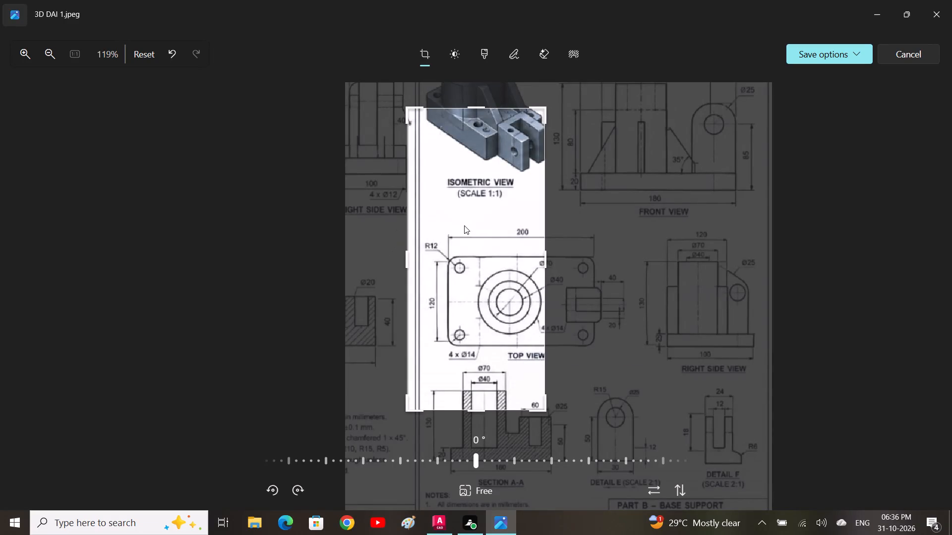
scroll(465, 226, down, 14)
middle_drag(476, 290, 476, 240)
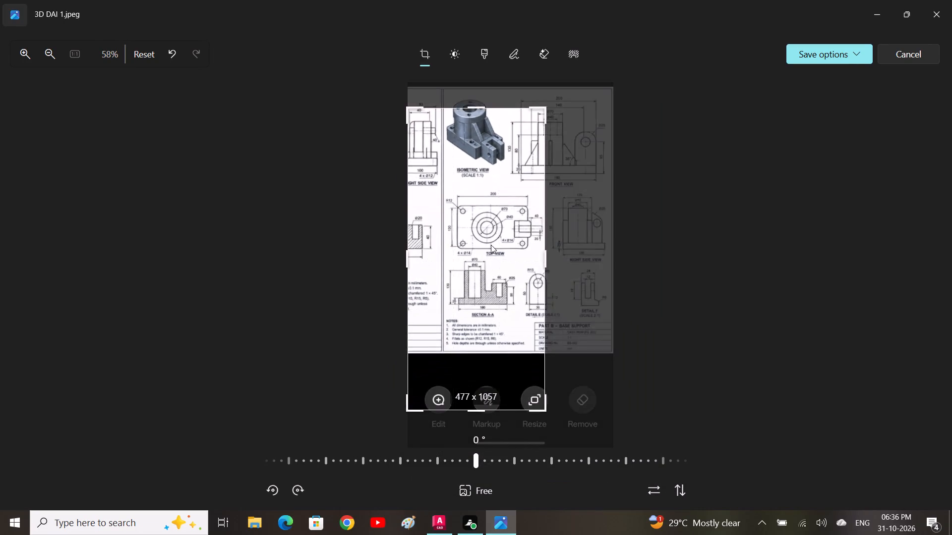
scroll(491, 245, up, 4)
scroll(492, 243, down, 11)
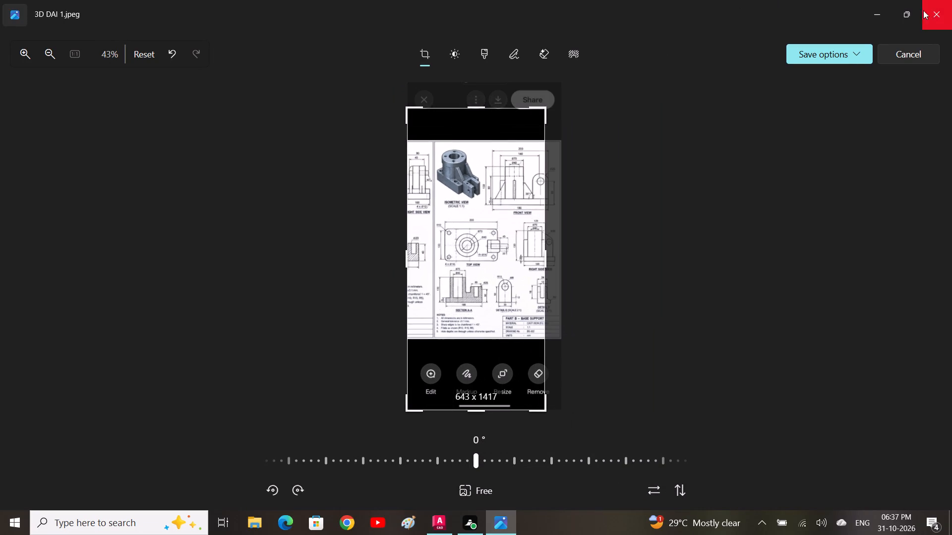
click(933, 9)
Return to AutoCAD and close the application with the empty Drawing2.
click(457, 288)
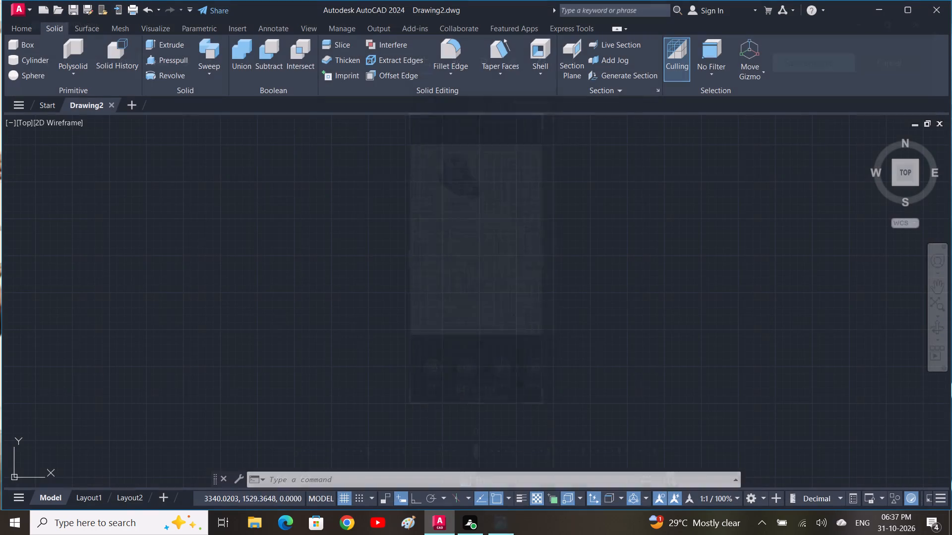
click(437, 520)
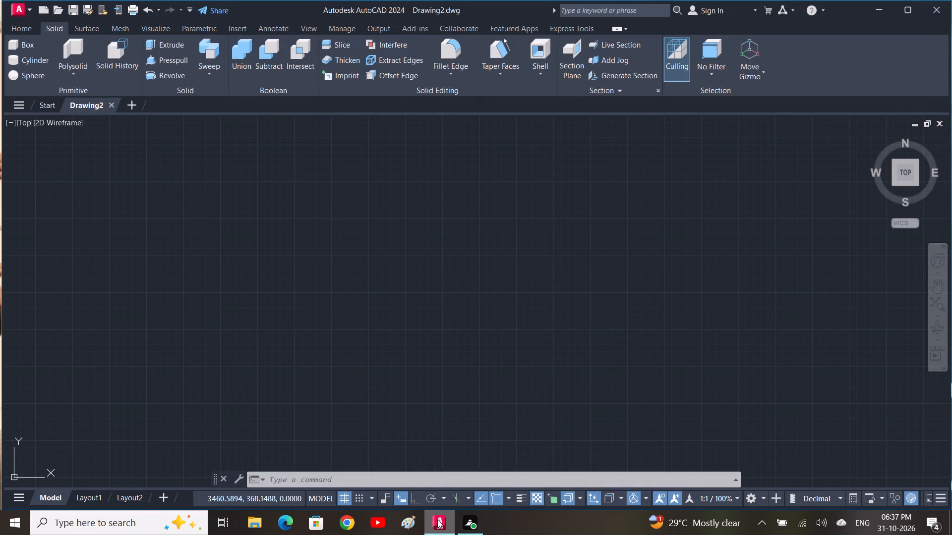
click(939, 9)
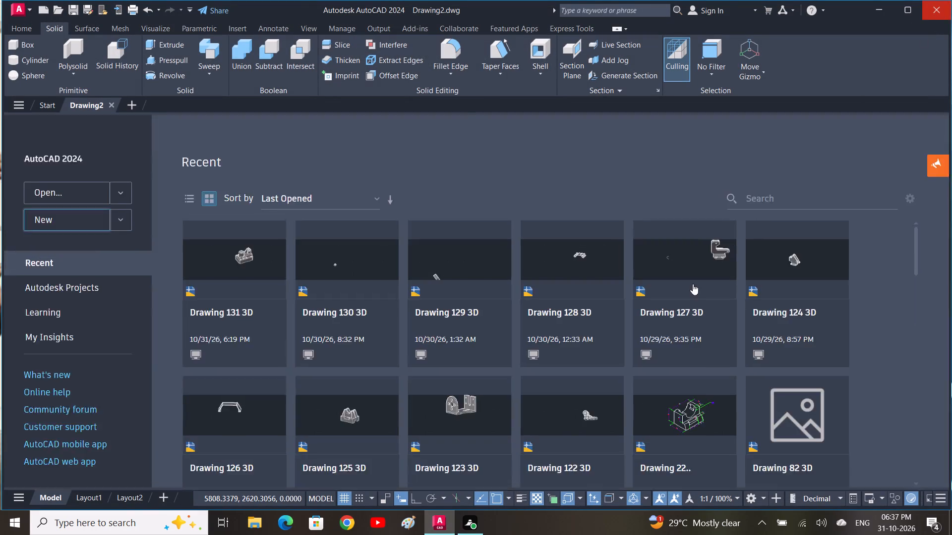
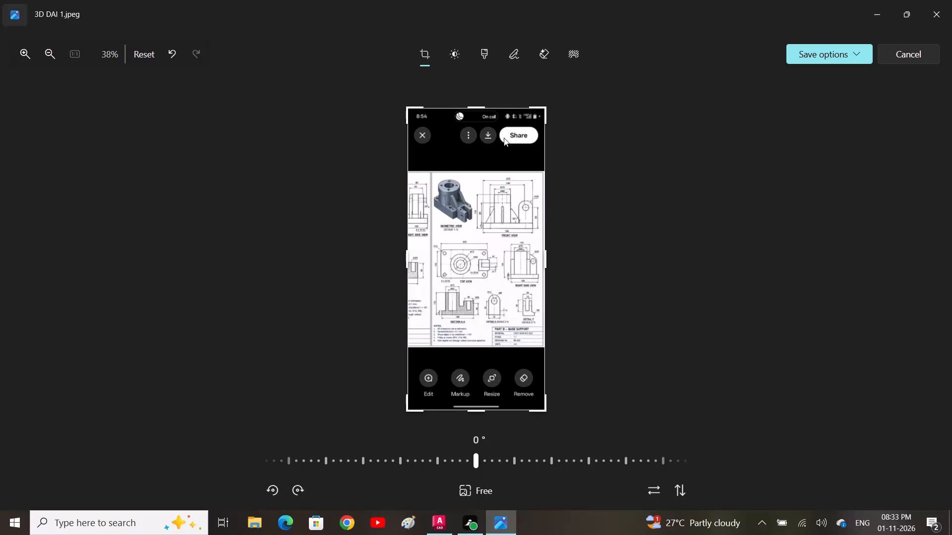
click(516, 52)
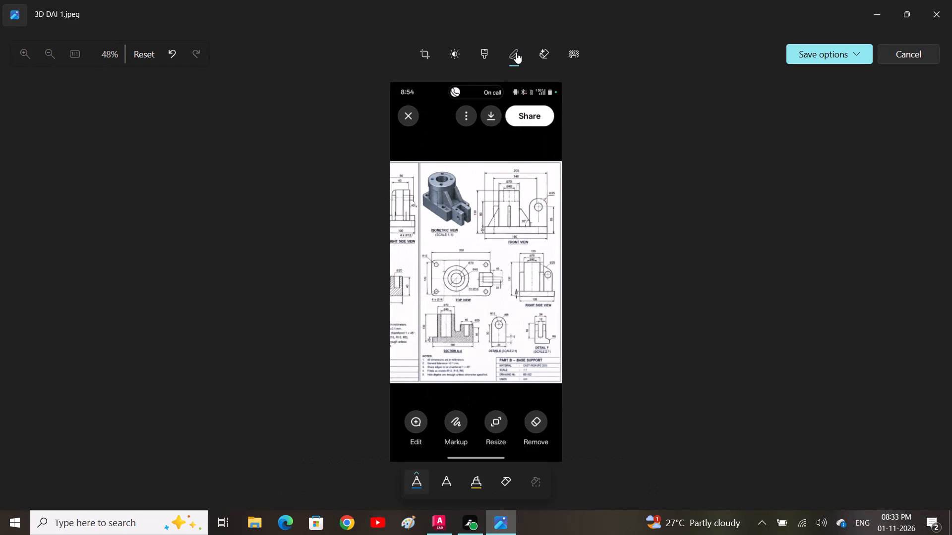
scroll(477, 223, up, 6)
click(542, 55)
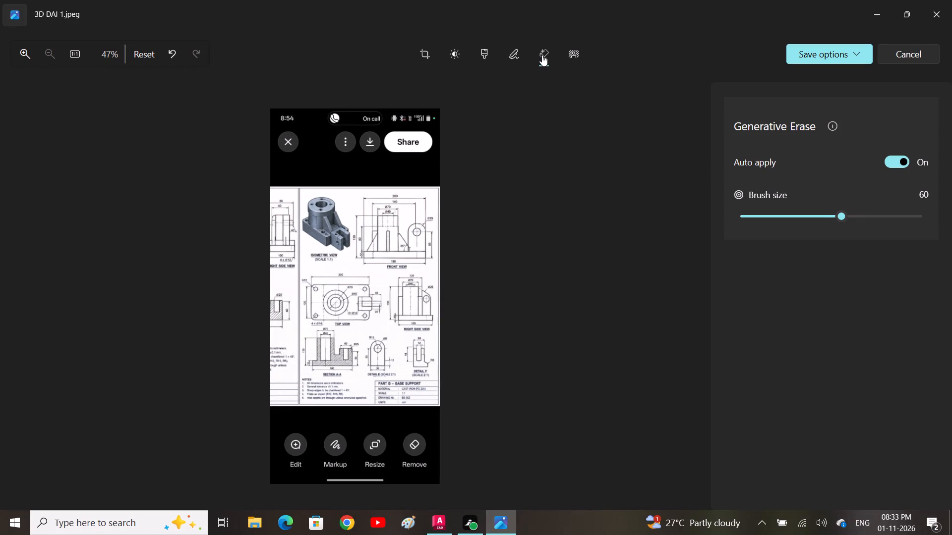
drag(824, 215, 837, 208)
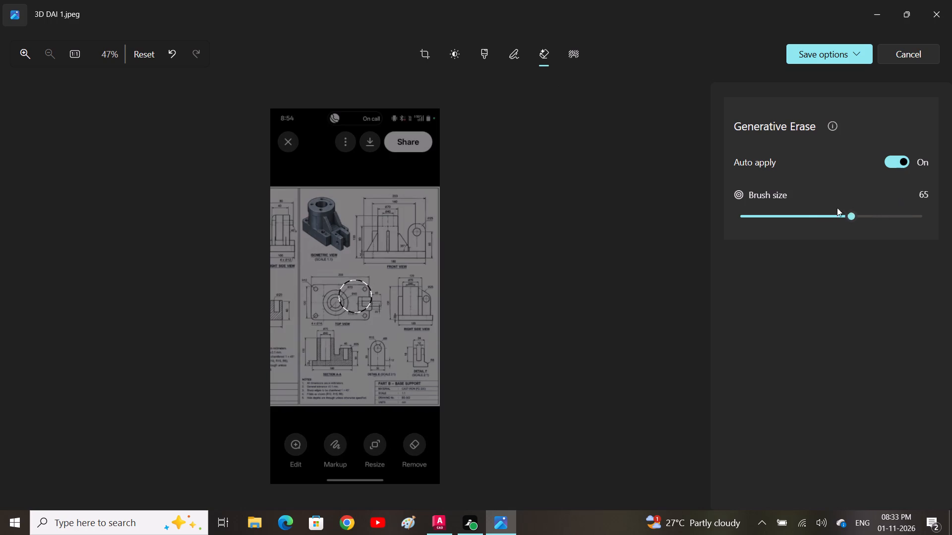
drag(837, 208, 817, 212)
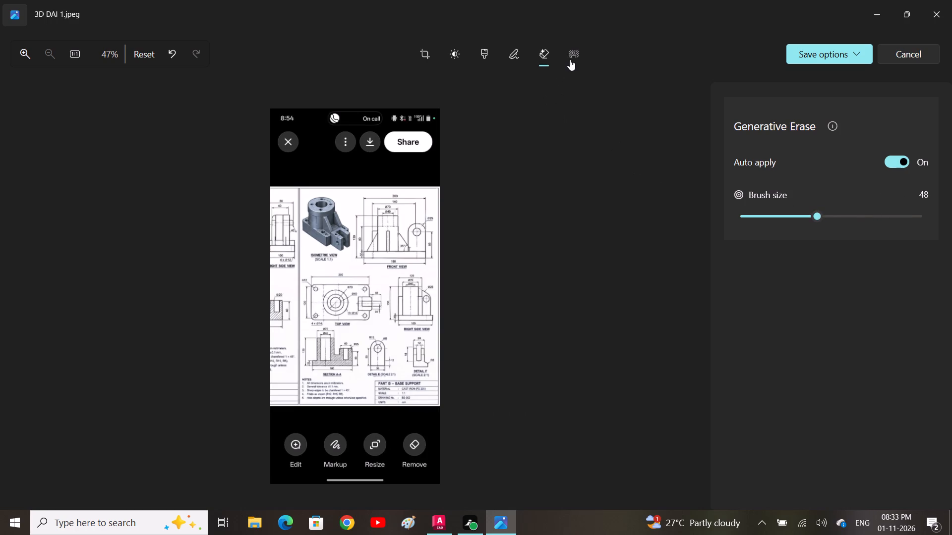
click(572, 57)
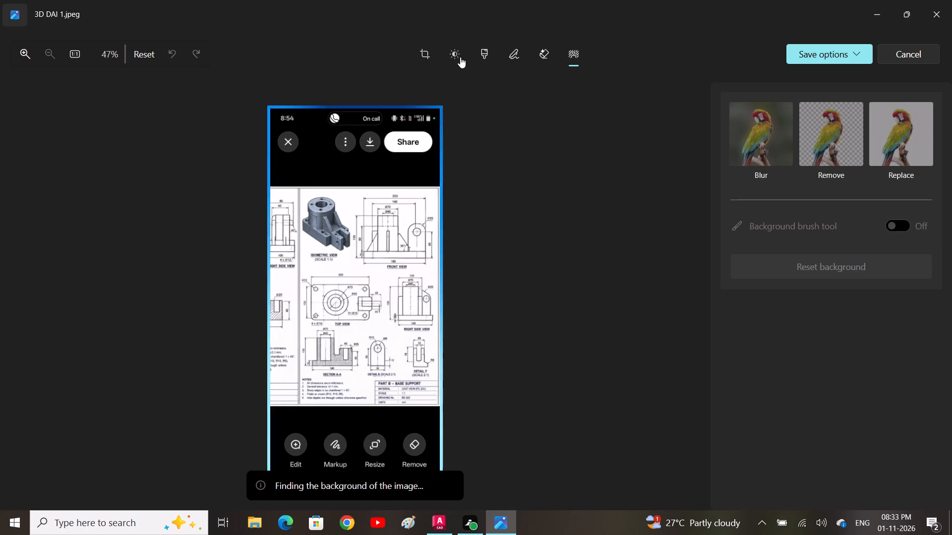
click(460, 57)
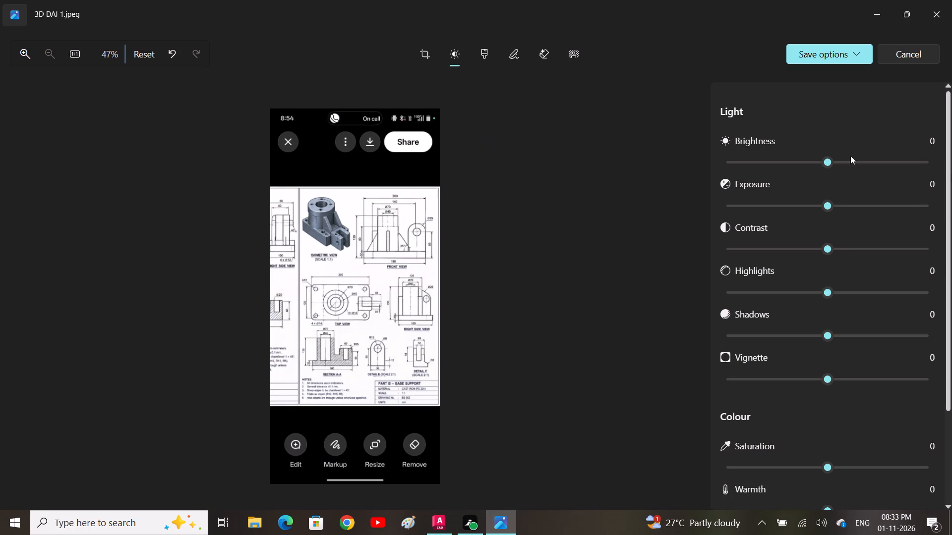
Examine the dimensioned views, notes and title block of the Part B base support in the 3D DAI 1 image.
click(20, 53)
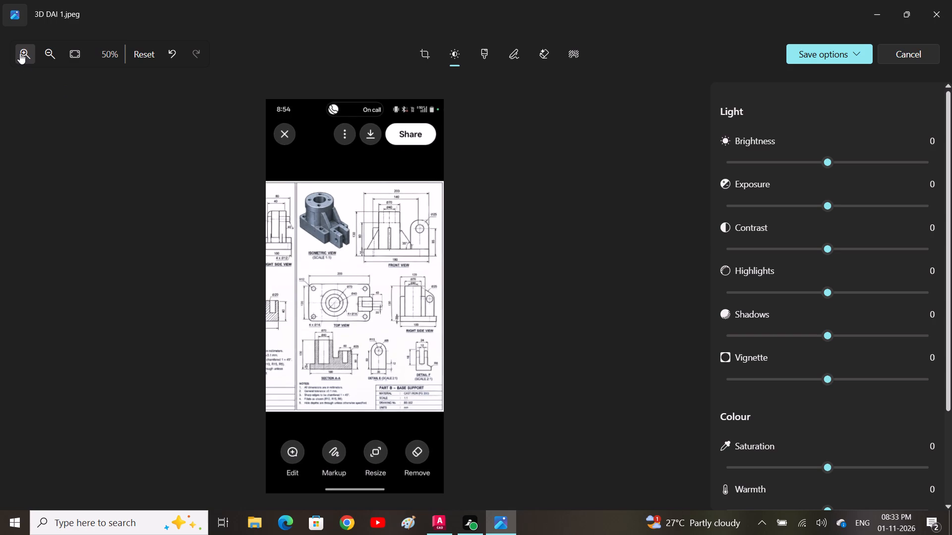
triple_click(20, 53)
triple_click(20, 53)
triple_click(20, 53)
triple_click(20, 53)
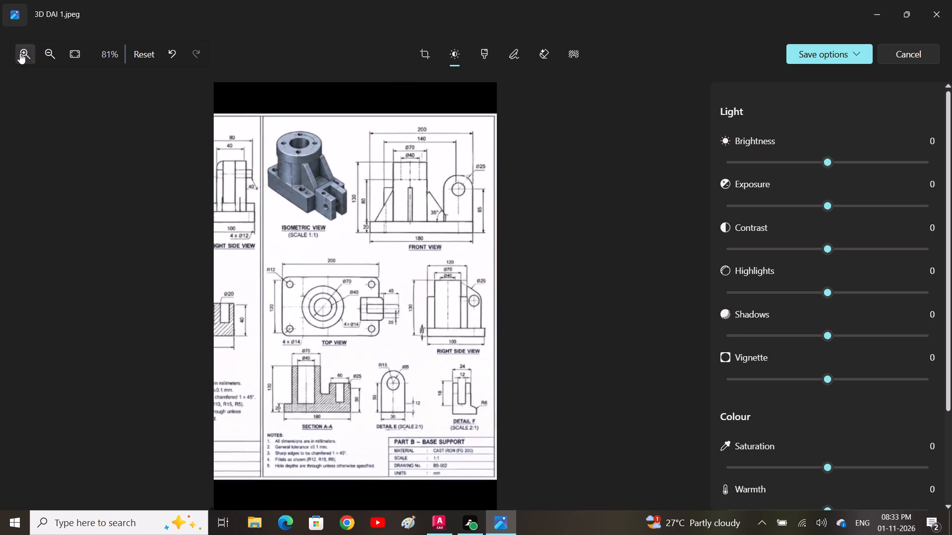
click(20, 53)
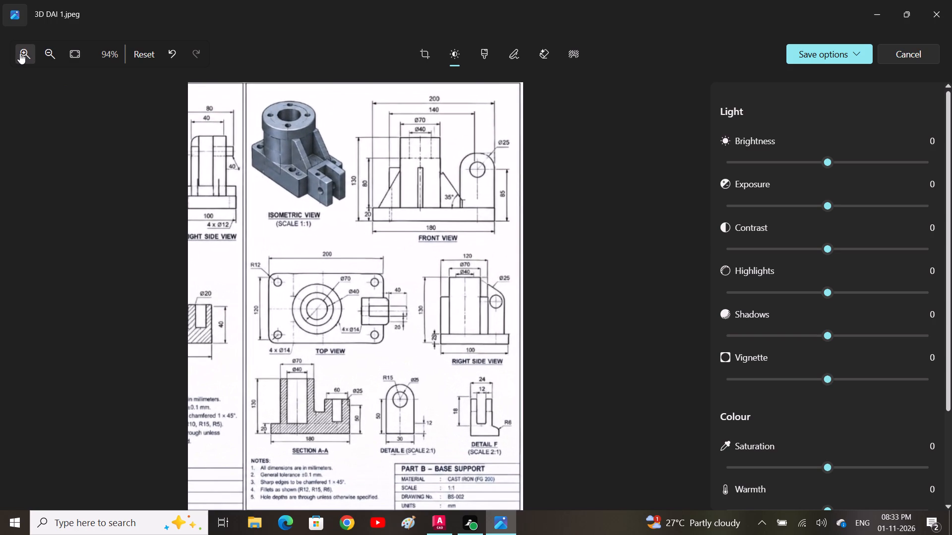
click(20, 53)
scroll(306, 131, down, 2)
scroll(380, 183, up, 1)
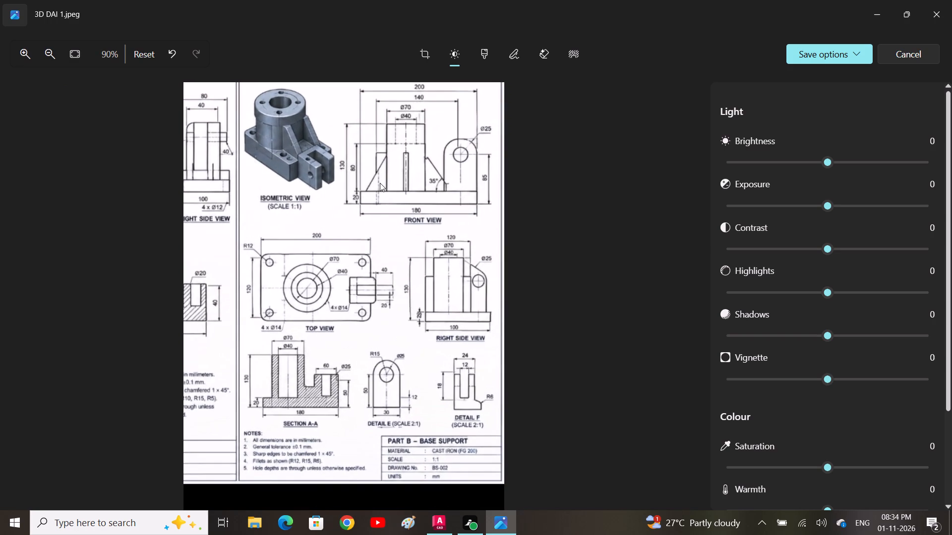
Switch to the Crop tool and examine the base support's isometric, front, top, side, section and detail views within the crop frame.
click(421, 54)
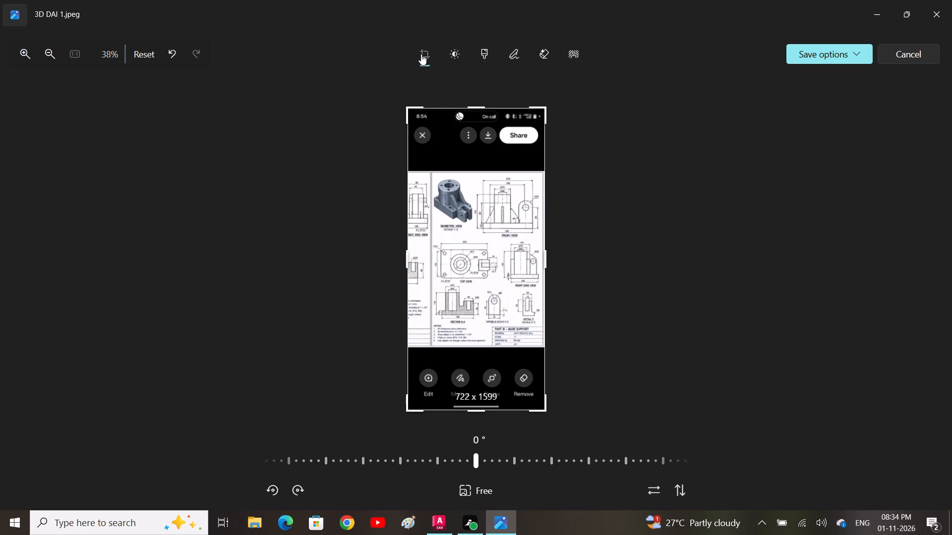
triple_click(26, 56)
click(26, 56)
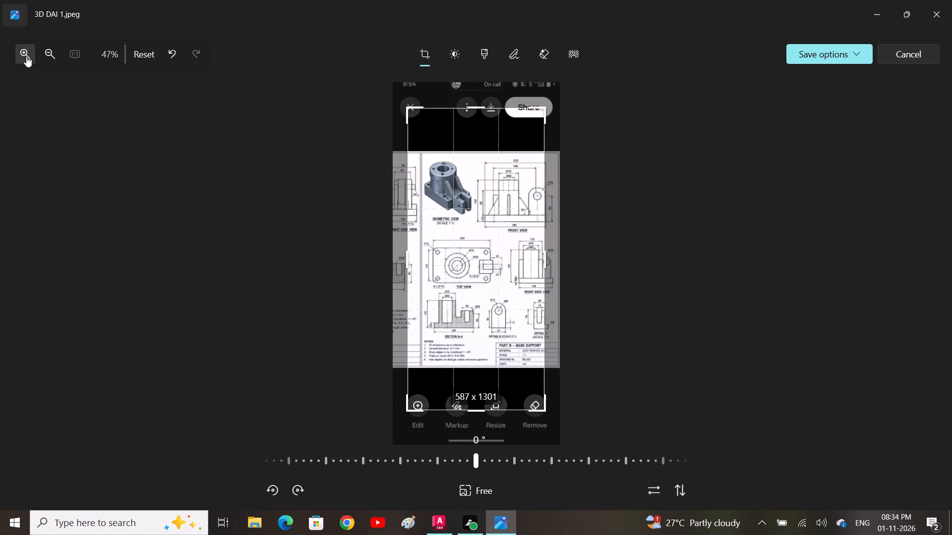
triple_click(26, 56)
triple_click(26, 56)
triple_click(26, 56)
click(26, 56)
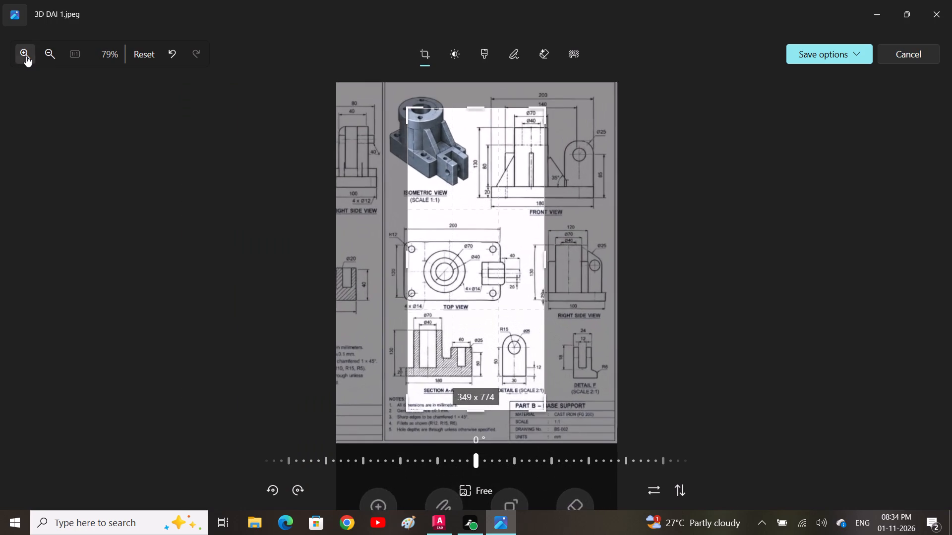
scroll(500, 233, down, 3)
middle_drag(495, 241, 428, 228)
scroll(470, 215, up, 5)
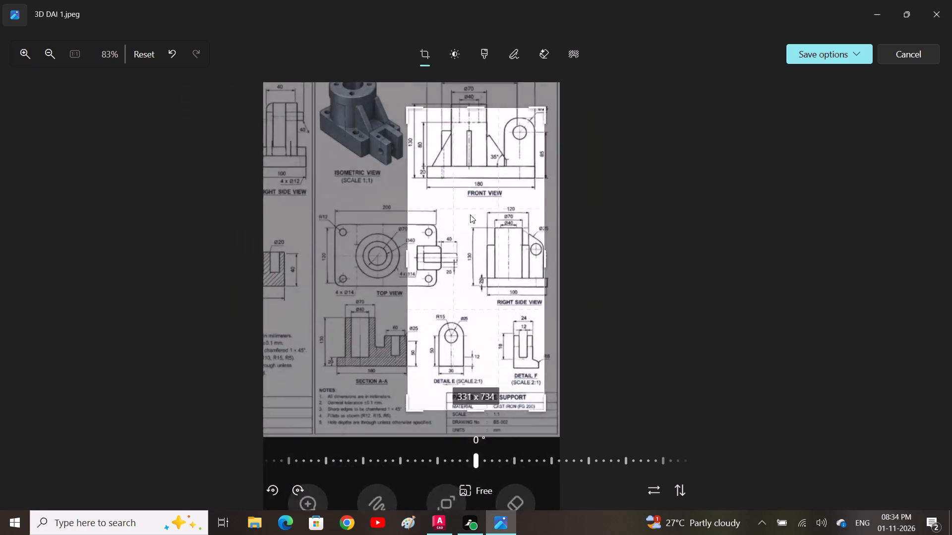
scroll(470, 214, up, 2)
middle_drag(471, 214, 513, 361)
scroll(503, 323, down, 5)
scroll(454, 322, down, 1)
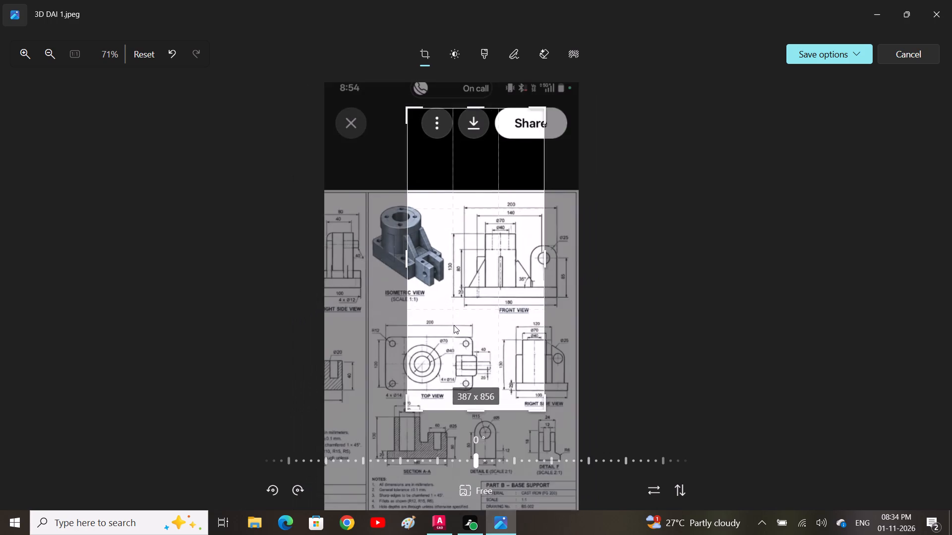
middle_drag(454, 325, 525, 236)
scroll(499, 292, down, 1)
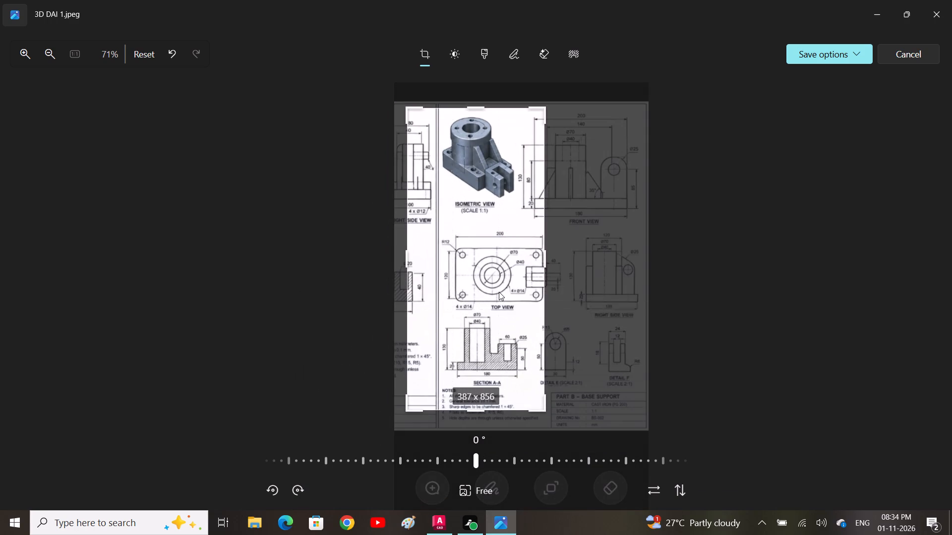
middle_drag(499, 293, 461, 284)
scroll(462, 282, down, 1)
middle_drag(464, 280, 467, 277)
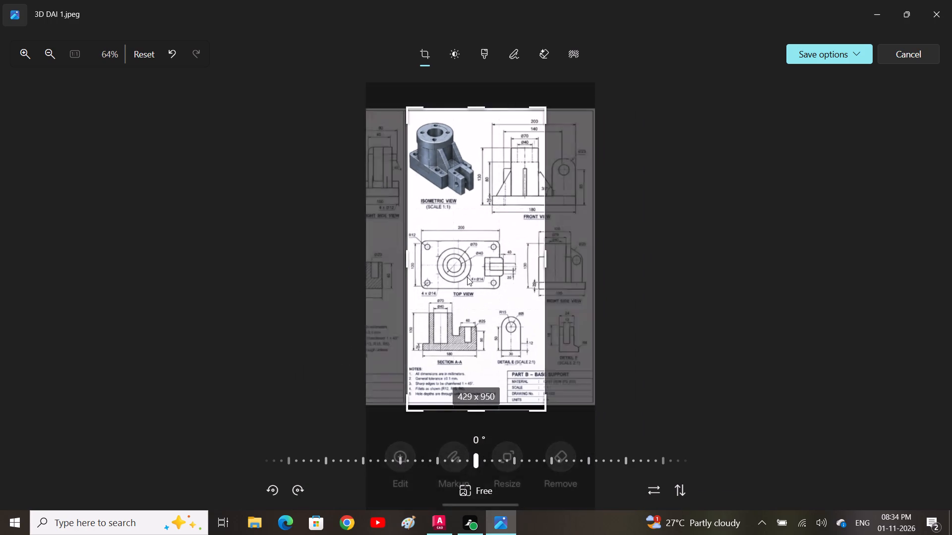
middle_drag(467, 277, 497, 263)
scroll(484, 271, down, 1)
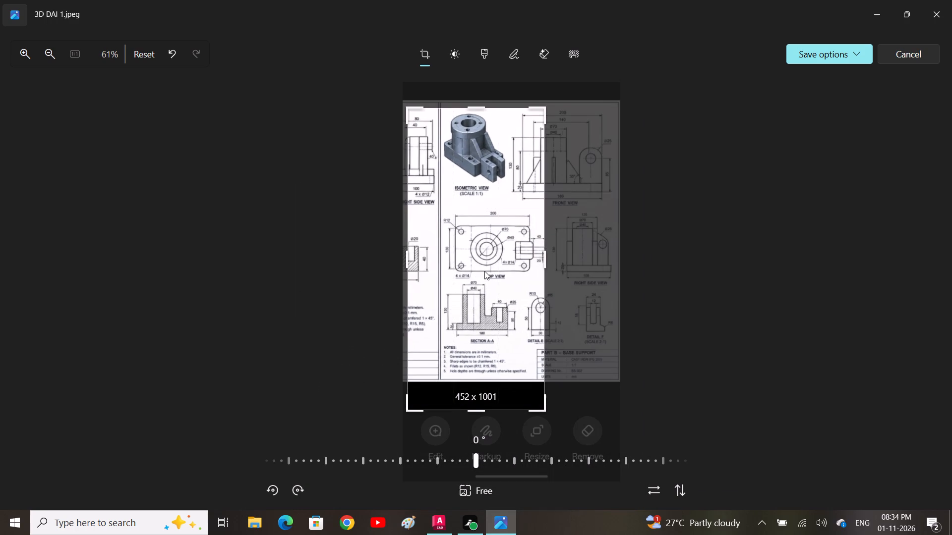
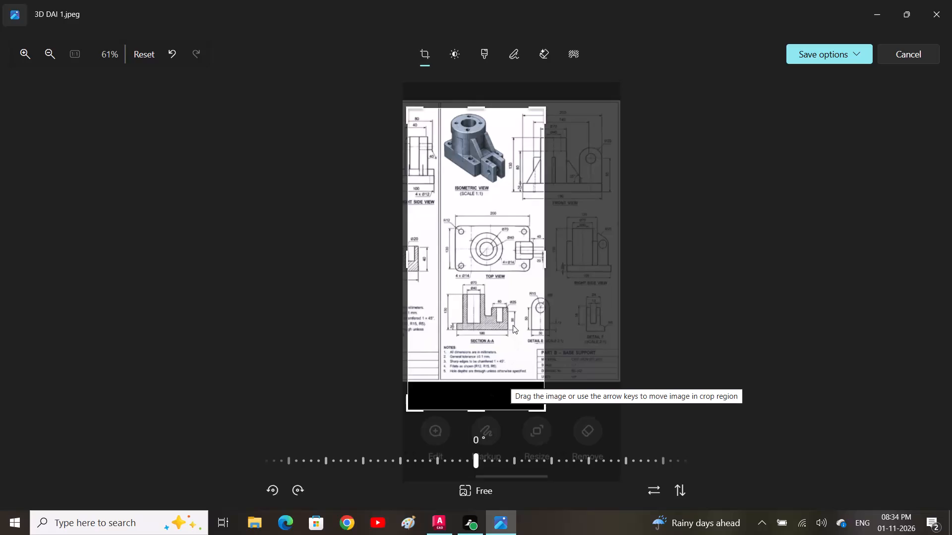
Switch from the reference image to AutoCAD and draw a 200 by 120 rectangle for the base plate outline.
scroll(488, 291, up, 3)
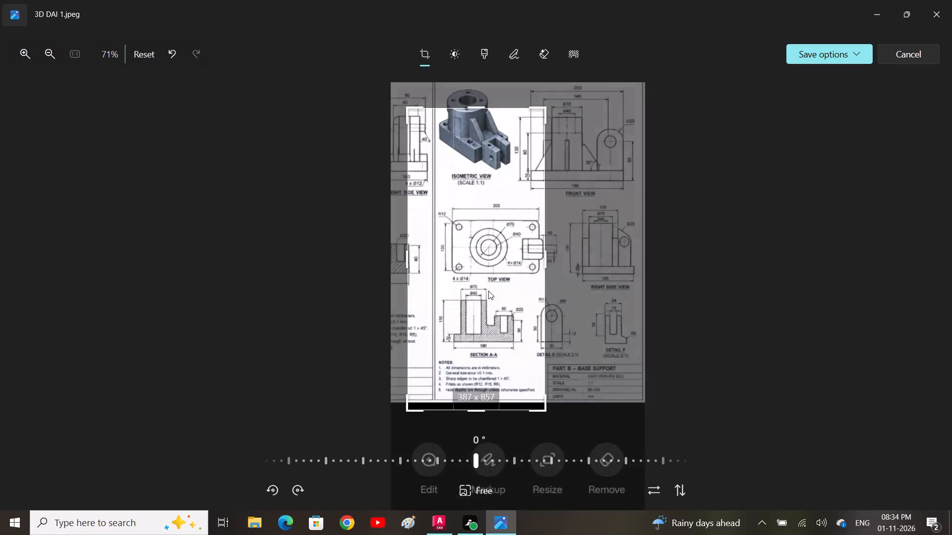
scroll(488, 291, up, 3)
middle_drag(499, 274, 469, 293)
scroll(469, 293, up, 1)
scroll(472, 296, down, 3)
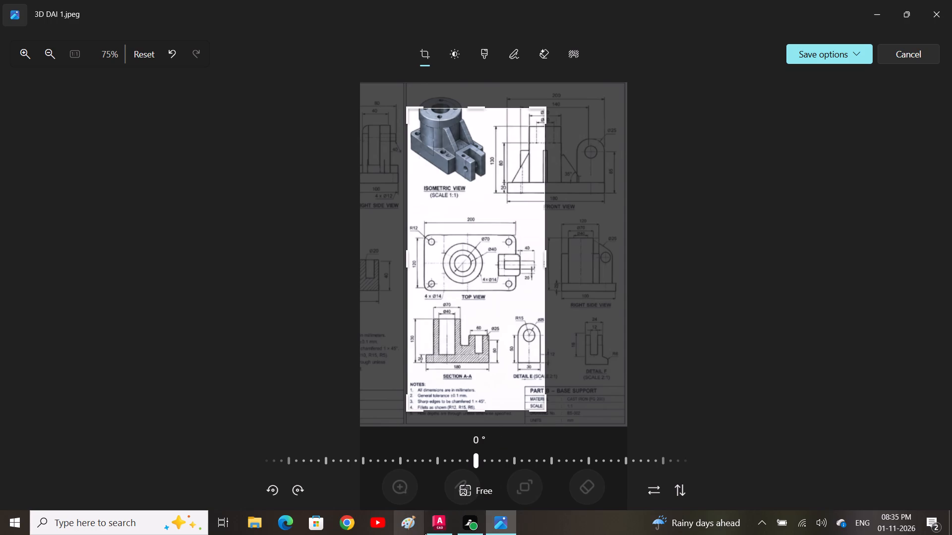
click(446, 527)
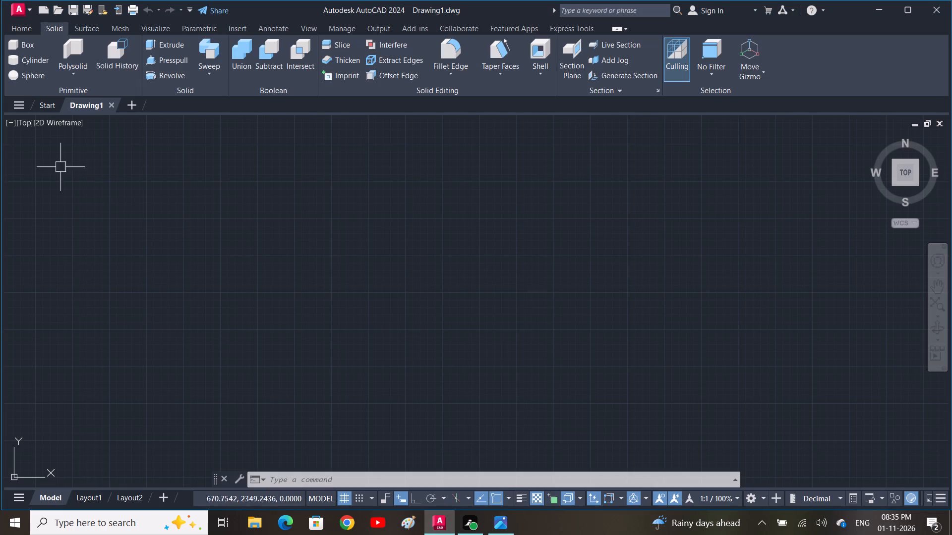
text(REC)
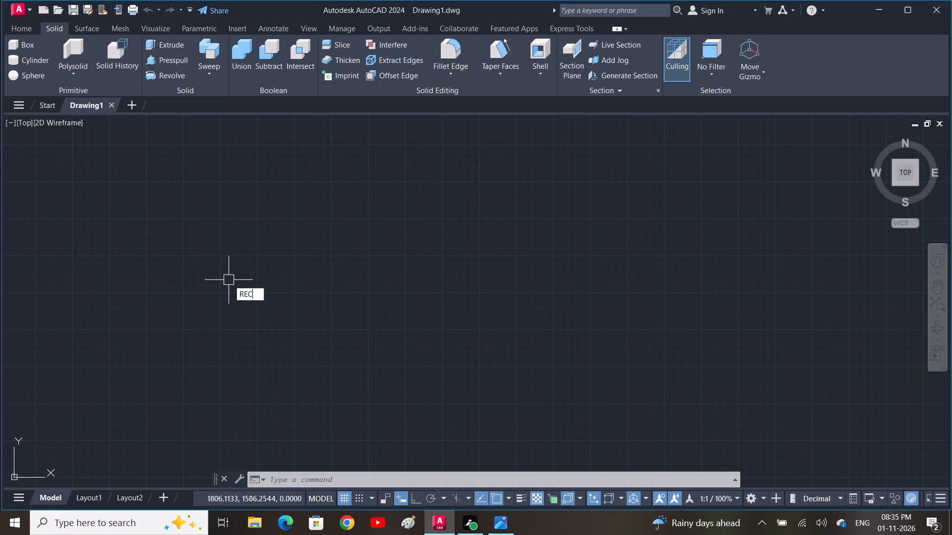
key(space)
click(320, 252)
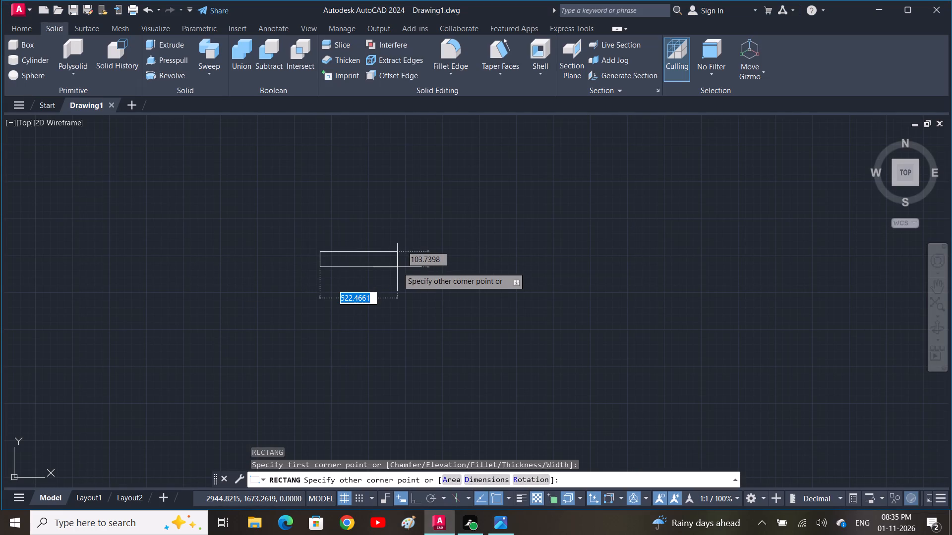
text(200,)
key(1)
text(20)
key(space)
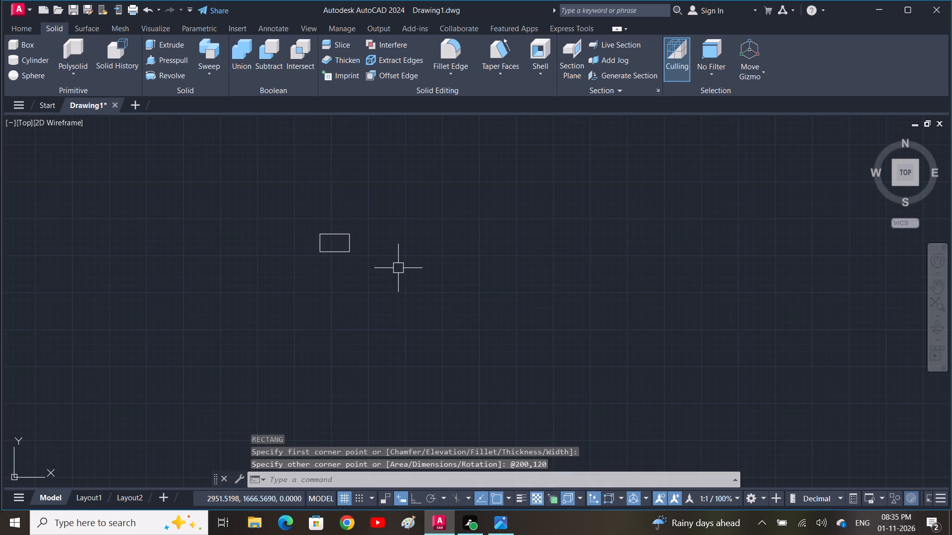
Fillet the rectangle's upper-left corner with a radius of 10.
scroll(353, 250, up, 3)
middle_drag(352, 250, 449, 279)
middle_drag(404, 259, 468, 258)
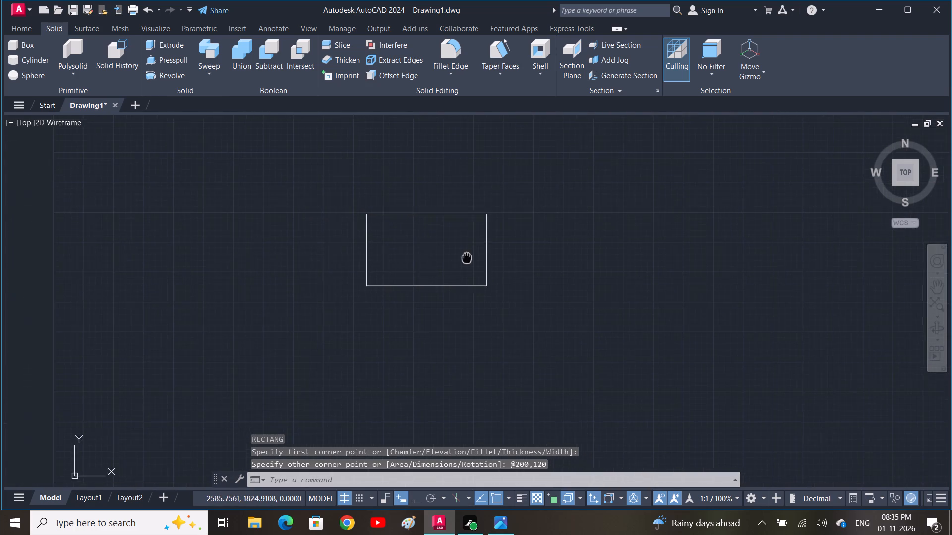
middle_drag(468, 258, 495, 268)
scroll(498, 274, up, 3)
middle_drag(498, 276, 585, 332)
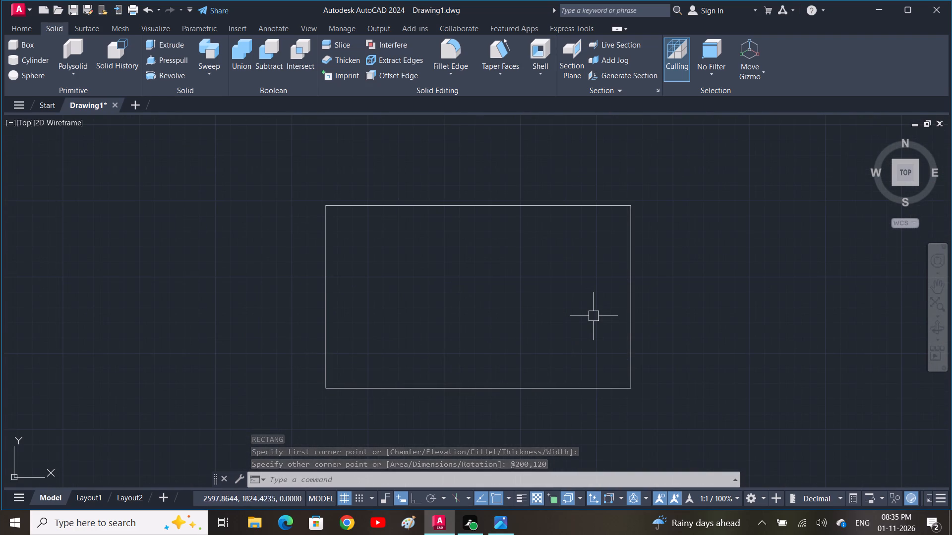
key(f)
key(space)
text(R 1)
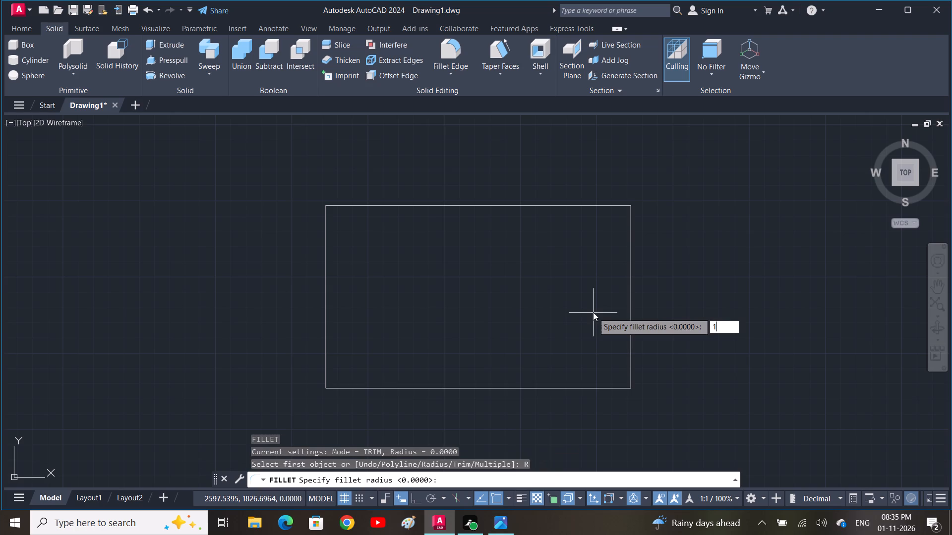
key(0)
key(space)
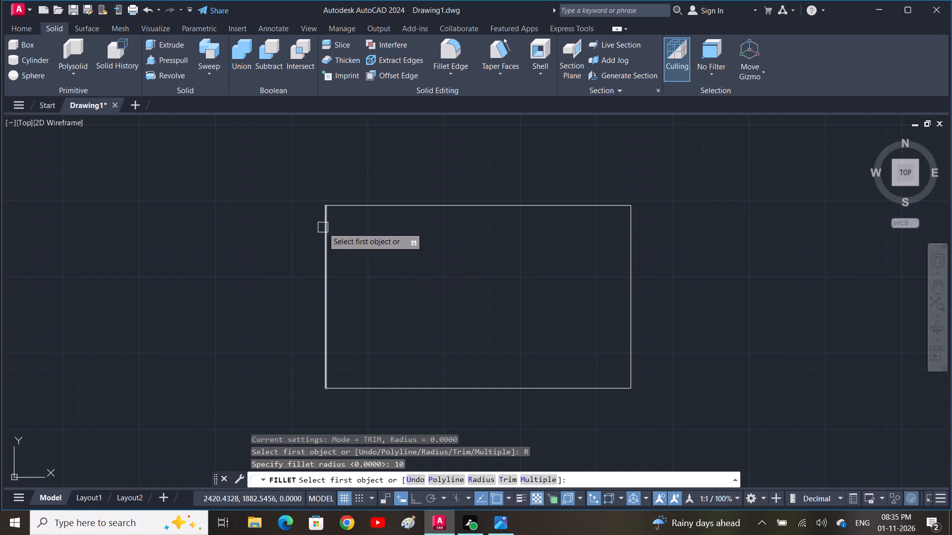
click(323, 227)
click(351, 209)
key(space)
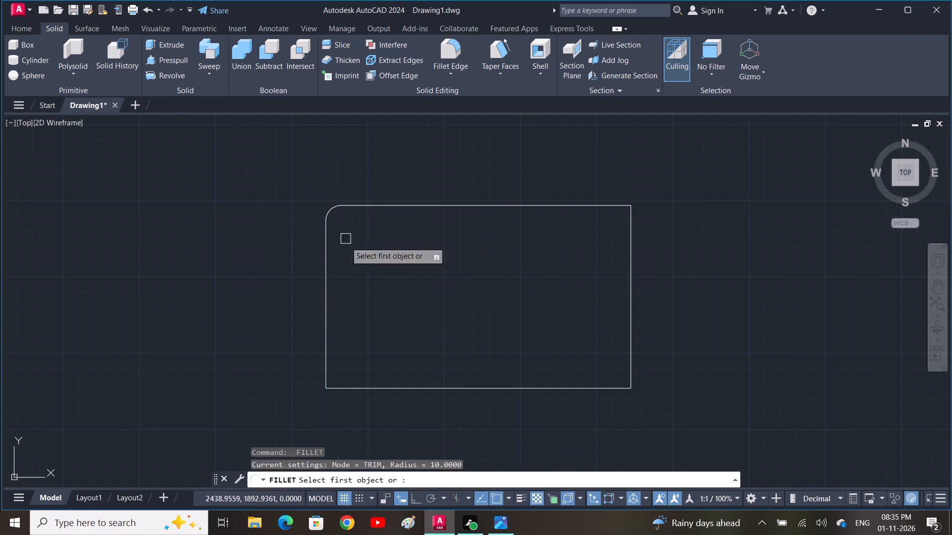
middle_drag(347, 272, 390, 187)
Check the corner radius in the 3D DAI 1 image and fillet the rectangle's upper-left corner in AutoCAD with a radius of 12.
click(500, 518)
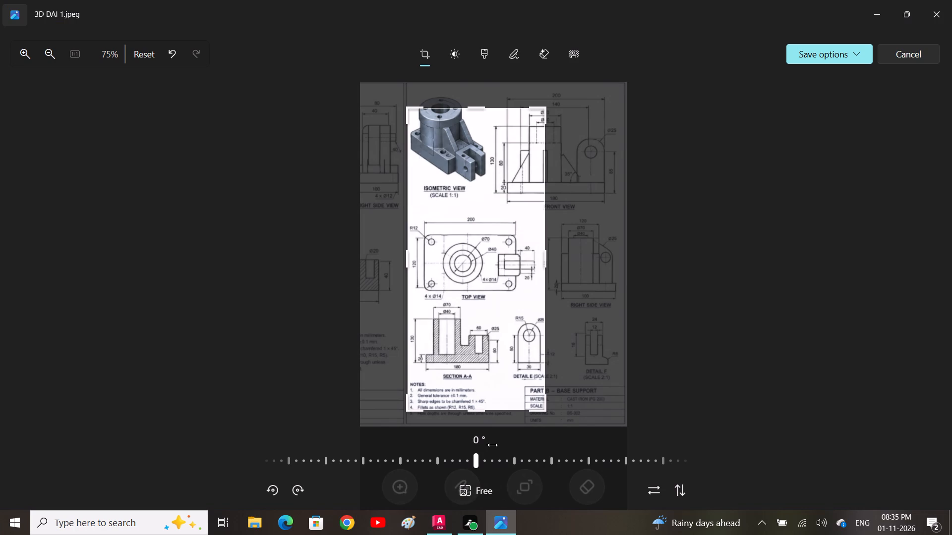
click(448, 519)
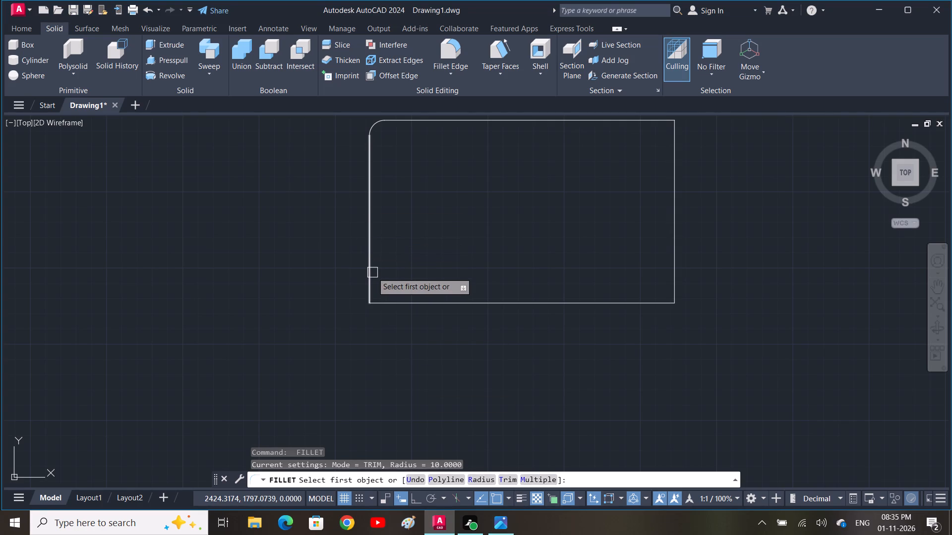
key(Escape)
text(F R 12)
key(space)
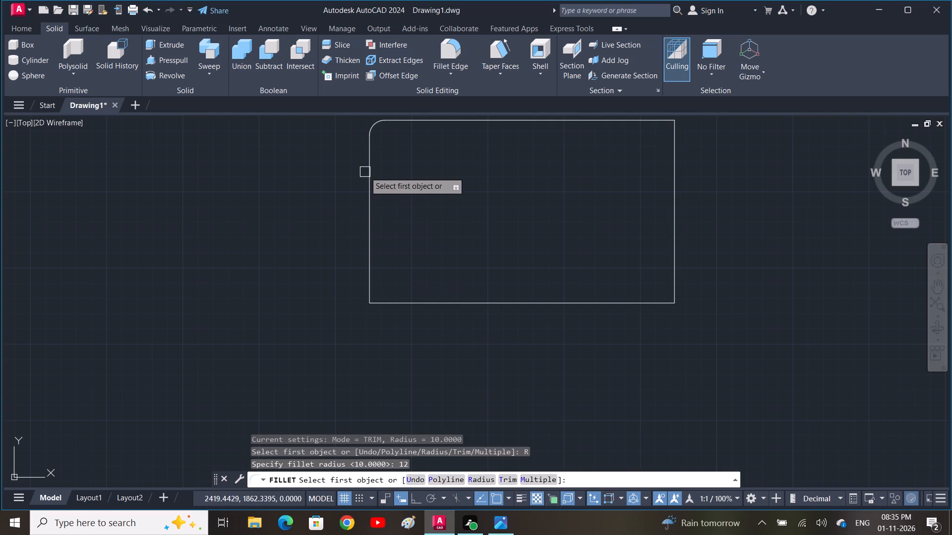
click(370, 169)
click(399, 120)
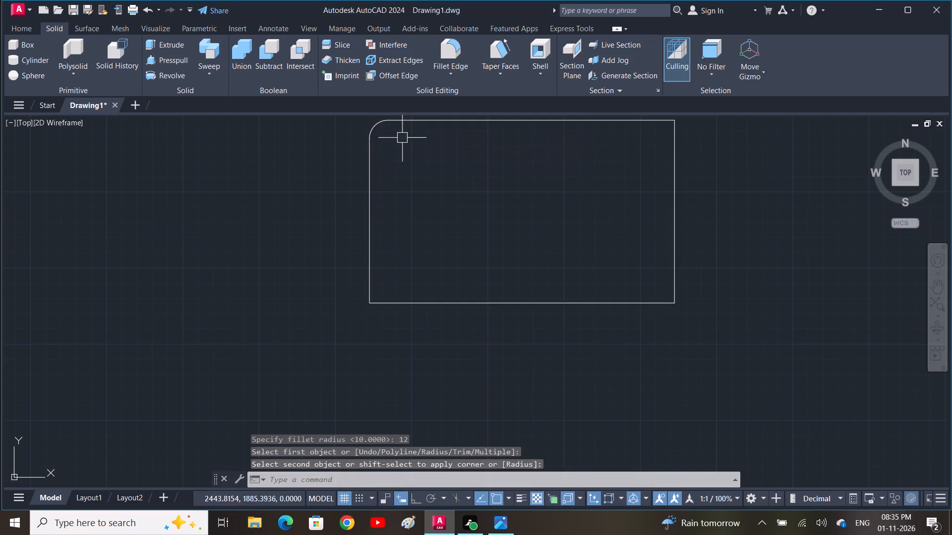
Fillet the rectangle's lower-left, lower-right and upper-right corners with the same radius of 12.
scroll(402, 237, down, 1)
key(space)
click(380, 259)
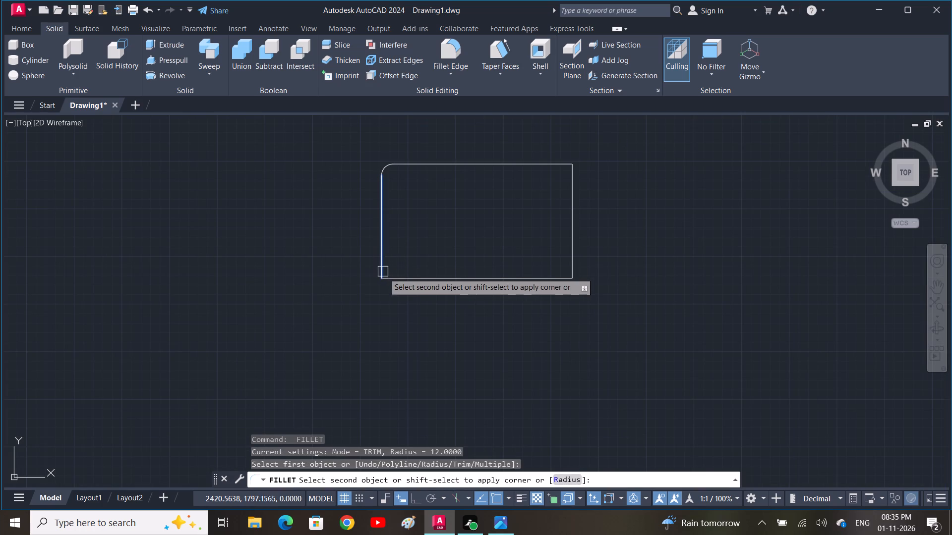
click(402, 279)
key(space)
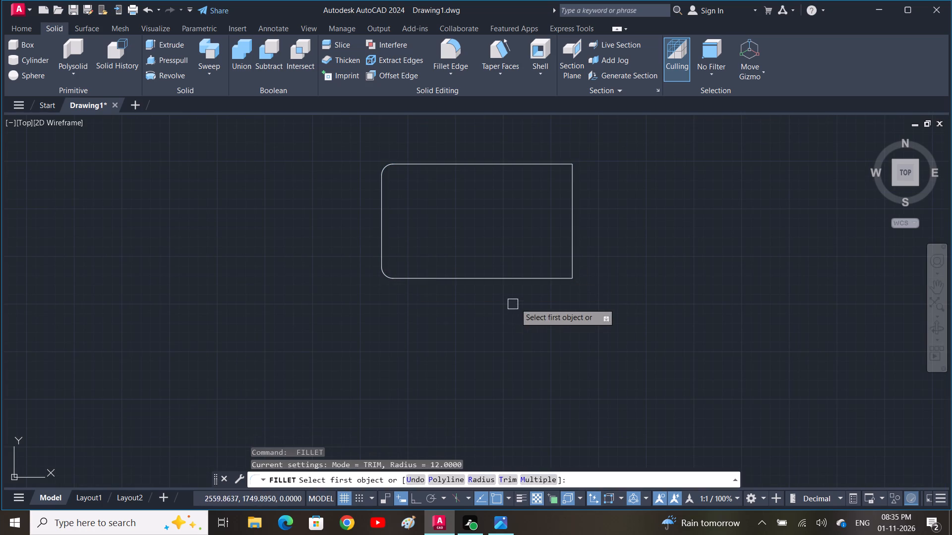
middle_drag(519, 300, 445, 279)
click(476, 256)
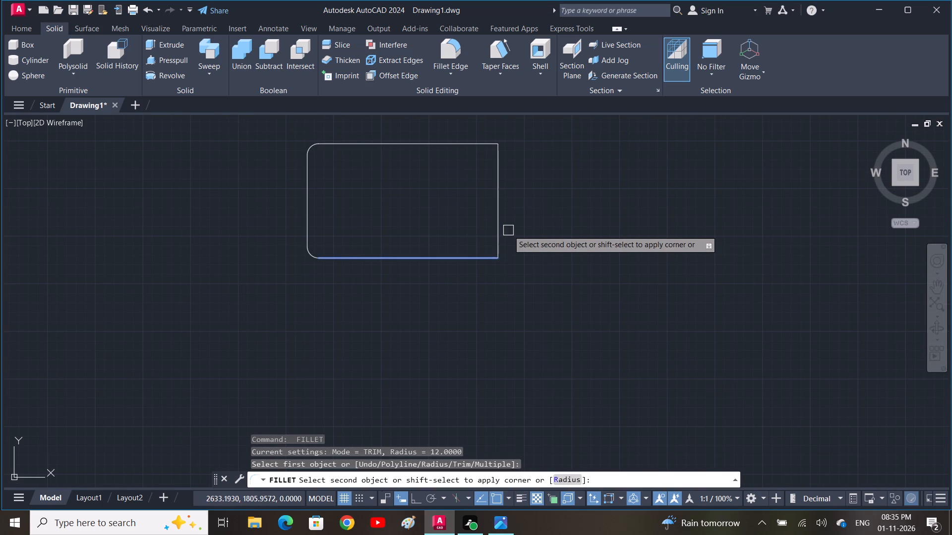
click(497, 229)
key(space)
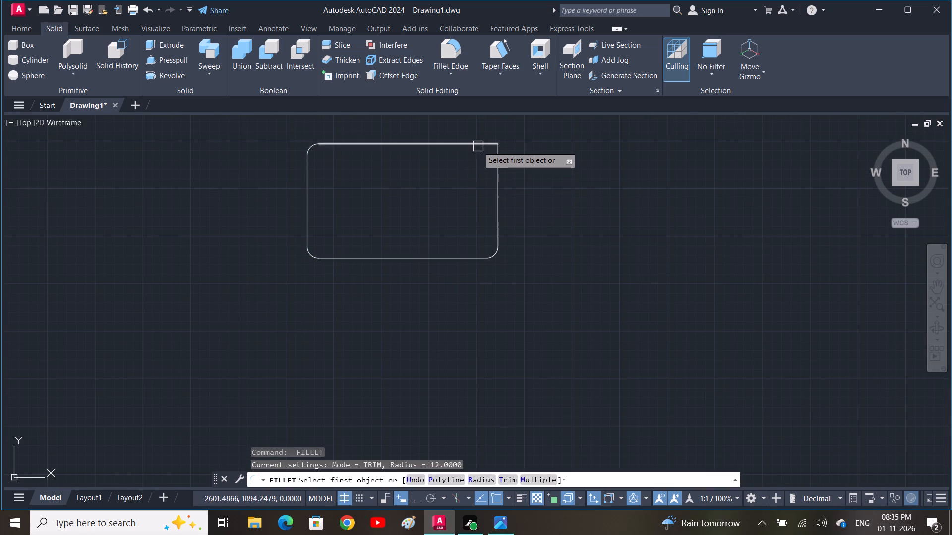
click(478, 146)
click(500, 177)
Examine the base support views in the 3D DAI 1 image, and minimise it to return to the AutoCAD drawing.
scroll(455, 213, down, 1)
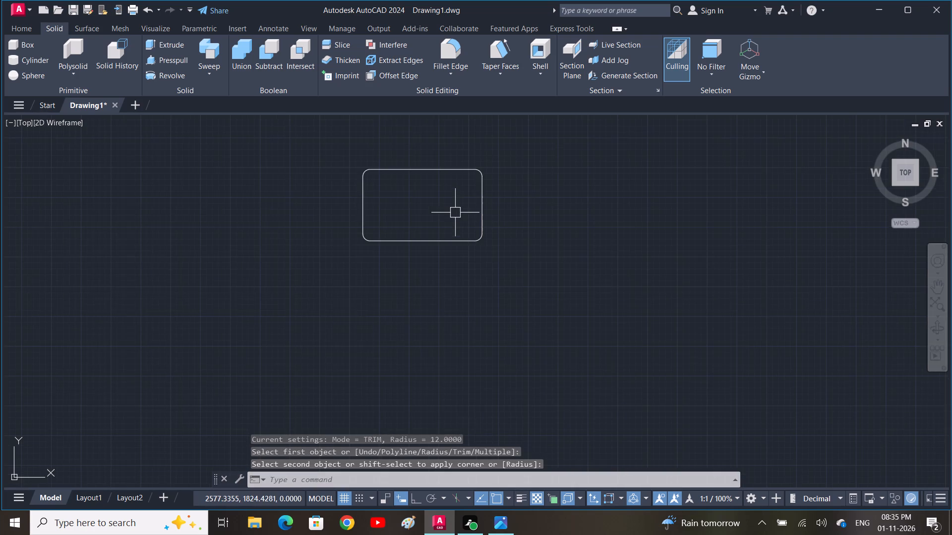
middle_drag(450, 234, 435, 276)
scroll(429, 267, up, 2)
middle_drag(429, 267, 450, 308)
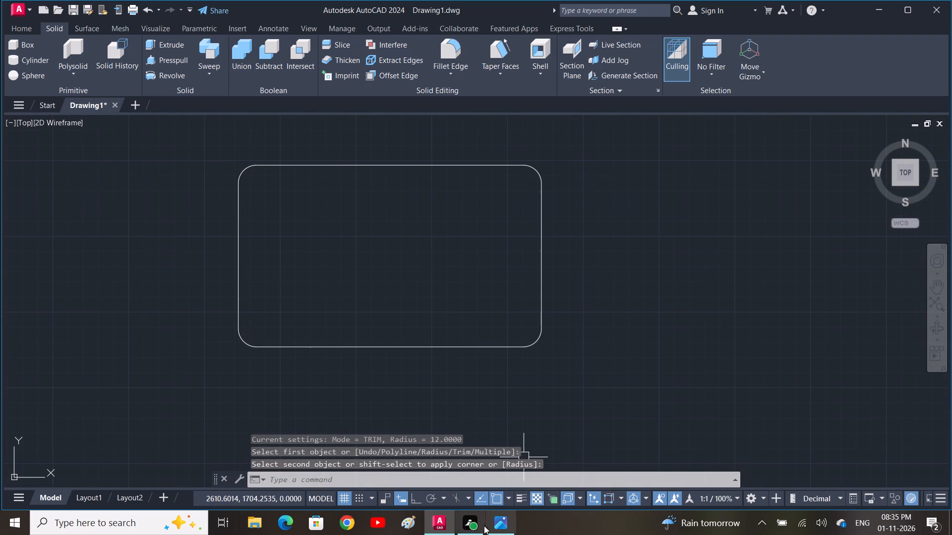
click(502, 523)
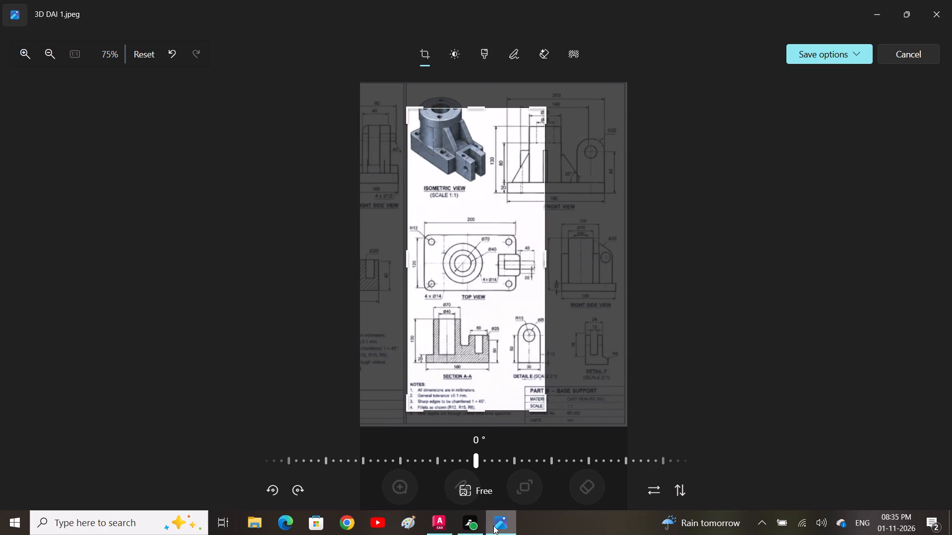
click(875, 23)
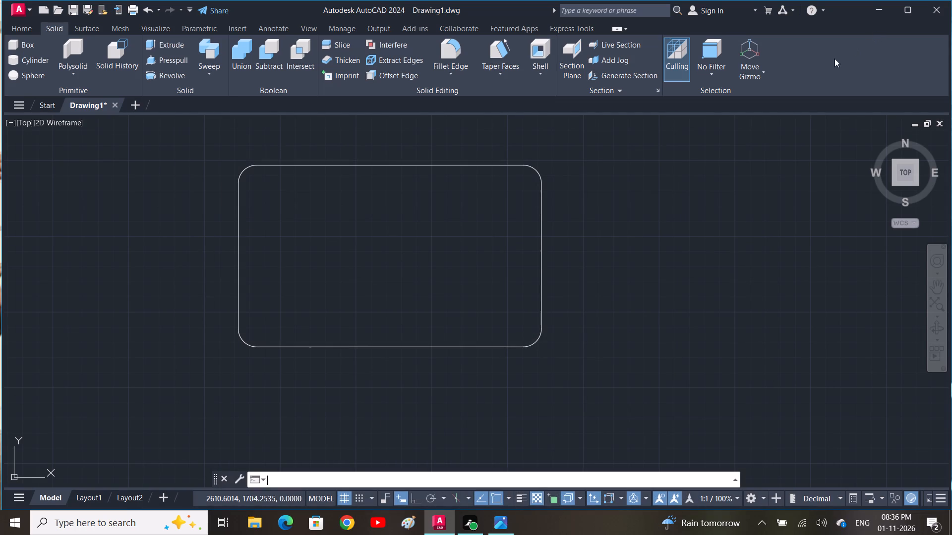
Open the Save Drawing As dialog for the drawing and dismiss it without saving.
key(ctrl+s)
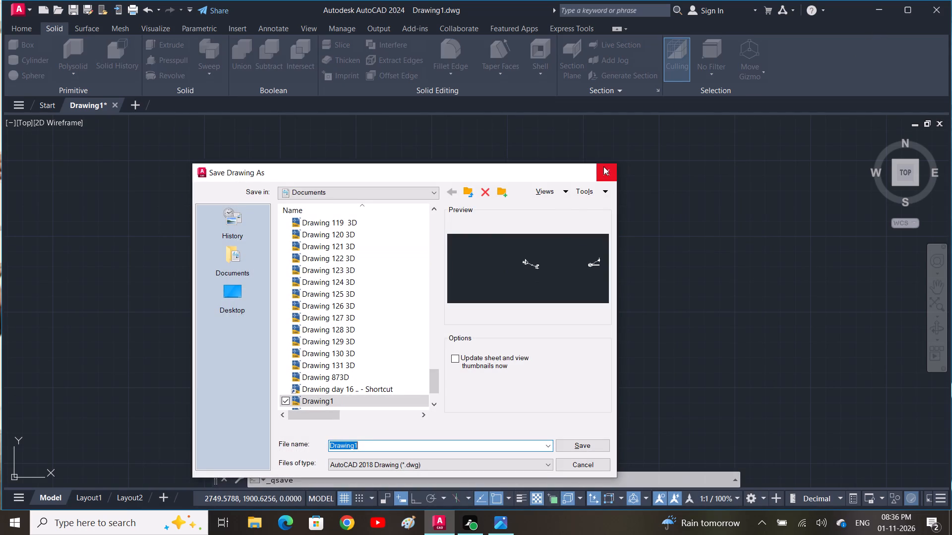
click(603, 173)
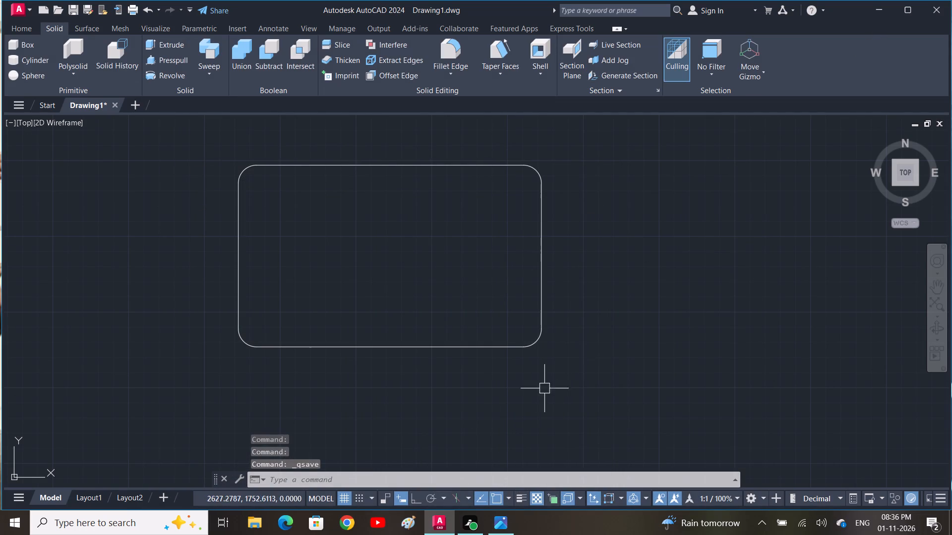
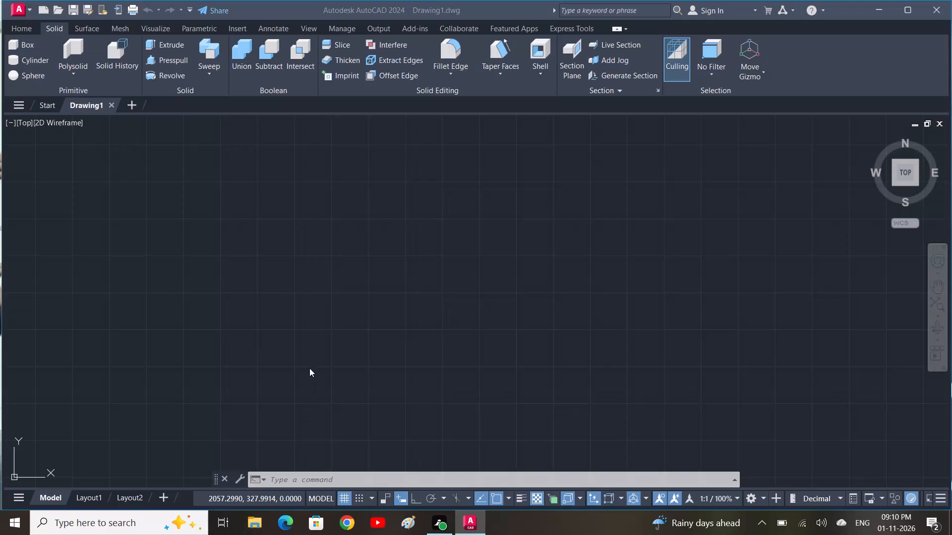
Open the recent 3D DAI 1 image from File Explorer in the Photos editor and examine the base support's top view.
click(230, 188)
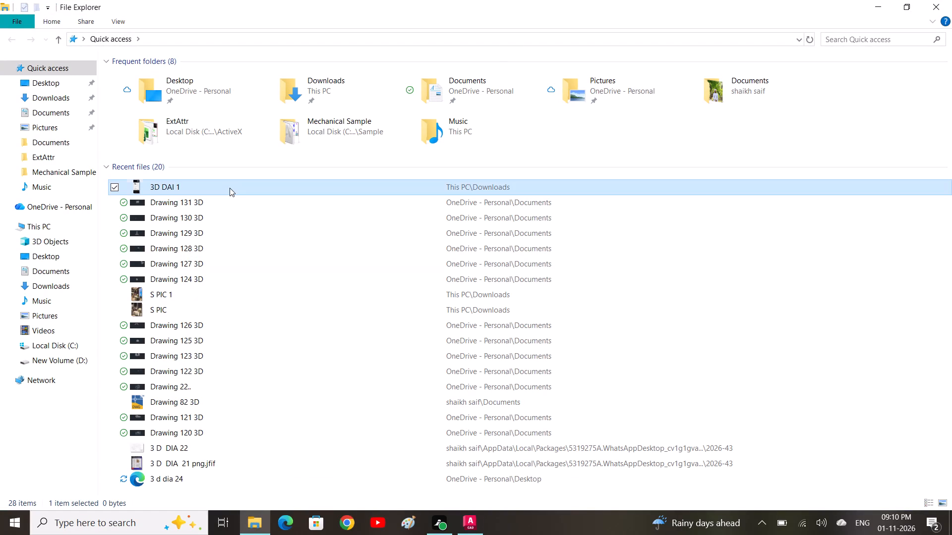
right_click(230, 188)
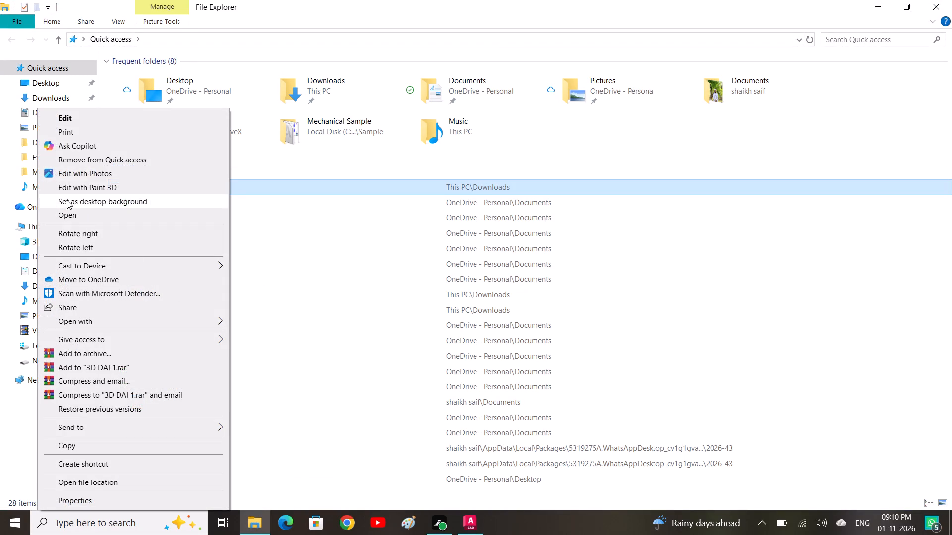
click(76, 172)
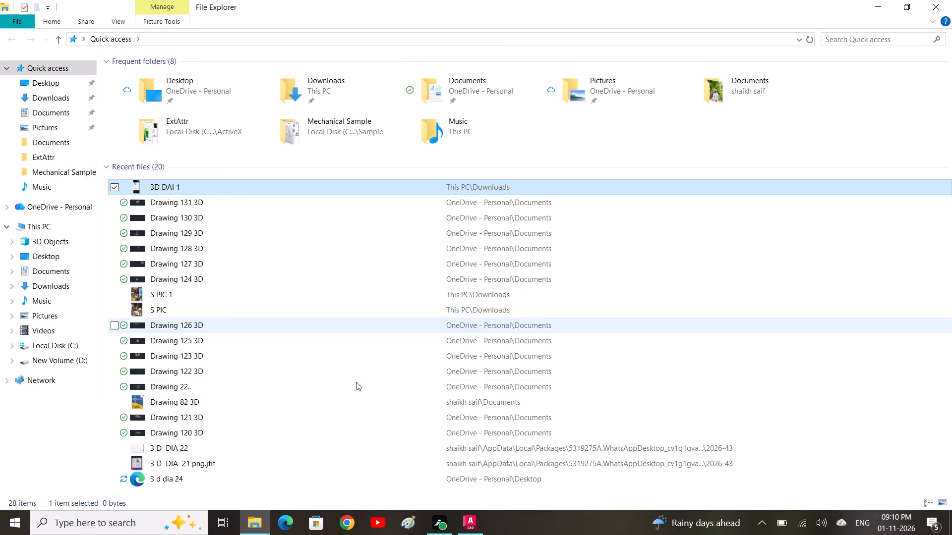
click(937, 5)
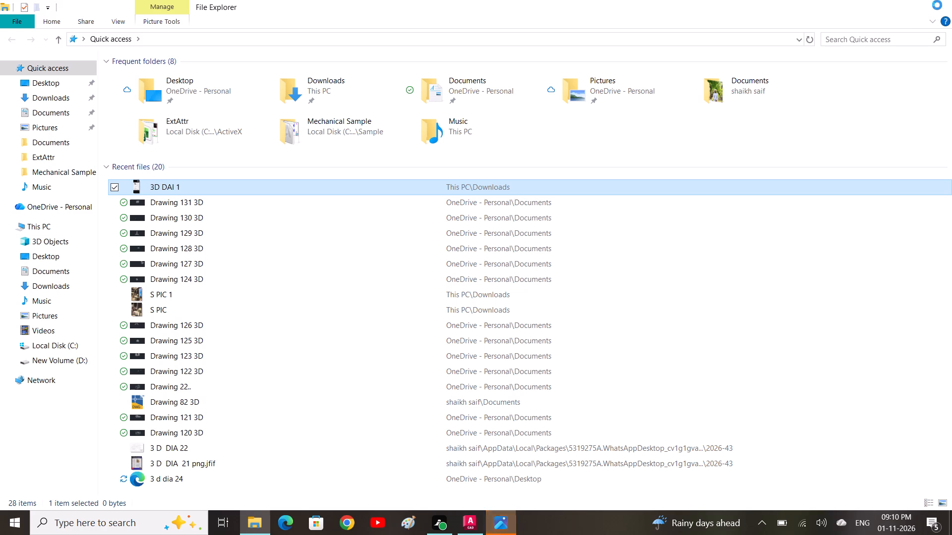
scroll(524, 301, up, 8)
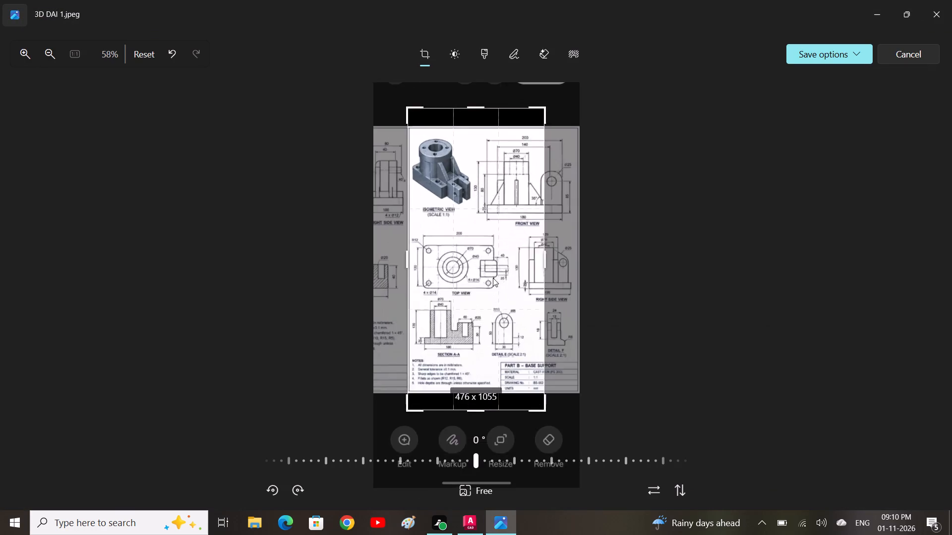
scroll(493, 278, up, 8)
middle_drag(480, 275, 484, 315)
middle_drag(505, 315, 519, 303)
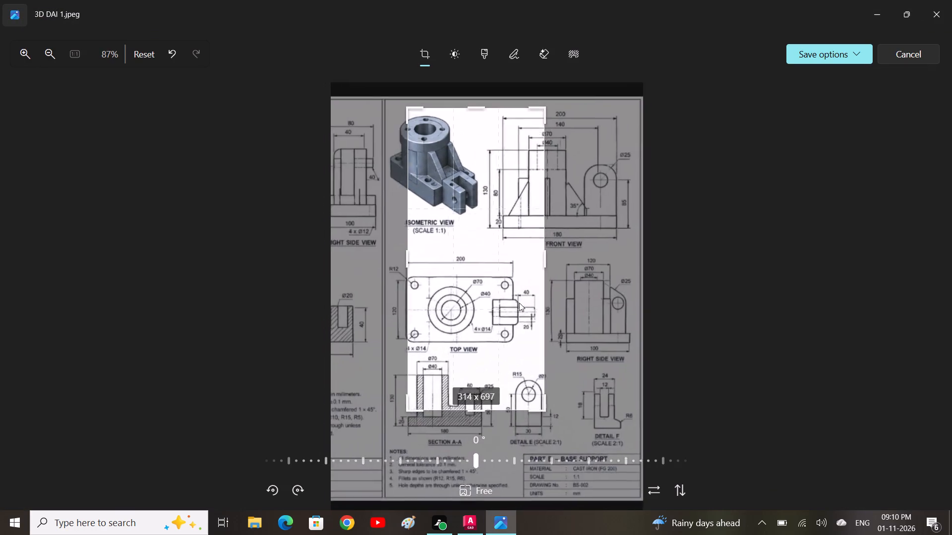
middle_drag(519, 303, 536, 292)
Switch to AutoCAD and draw a 200 by 120 rectangle for the base plate outline.
click(469, 525)
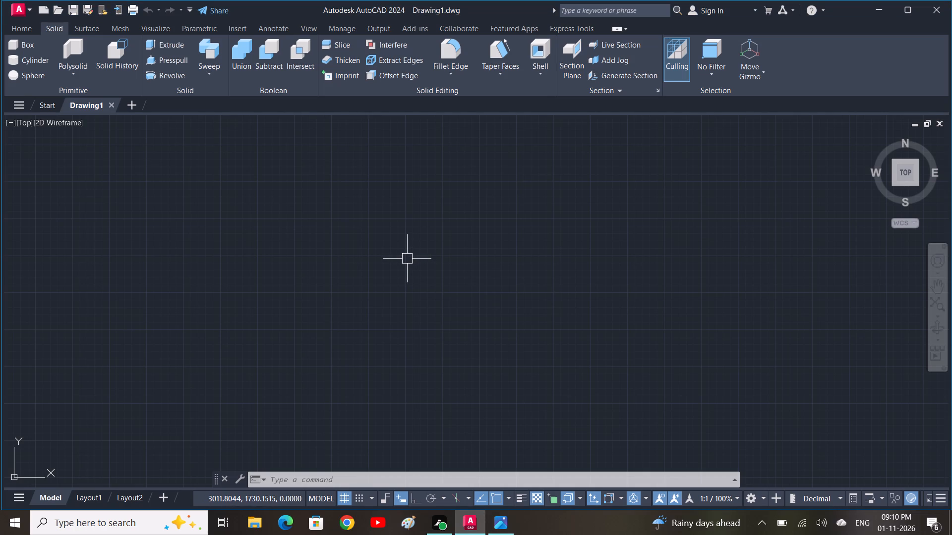
key(r)
key(e)
key(c)
key(space)
click(371, 258)
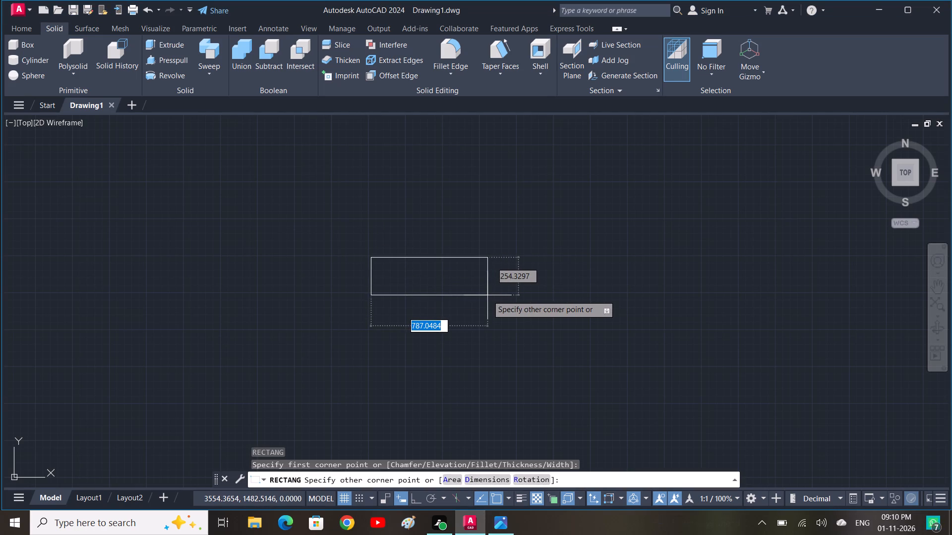
text(200,)
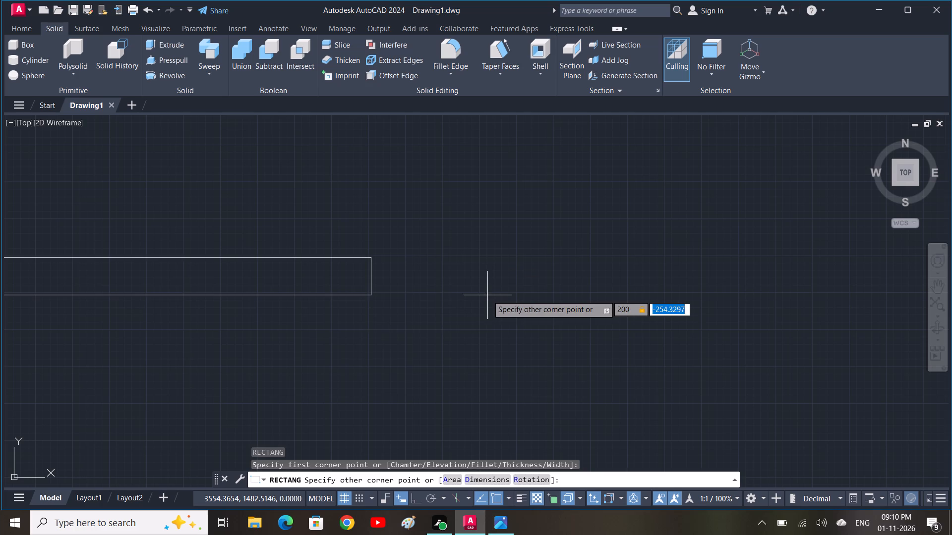
key(F2)
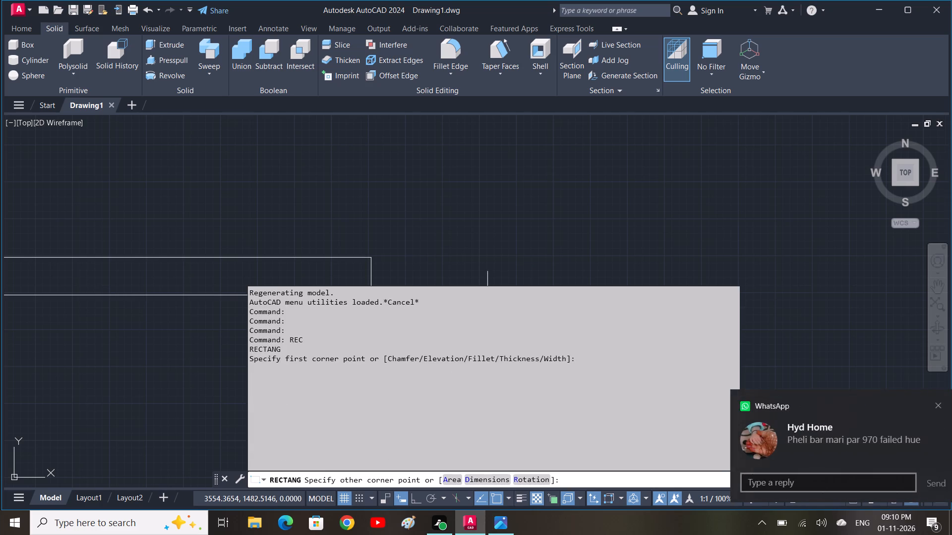
key(BackSpace)
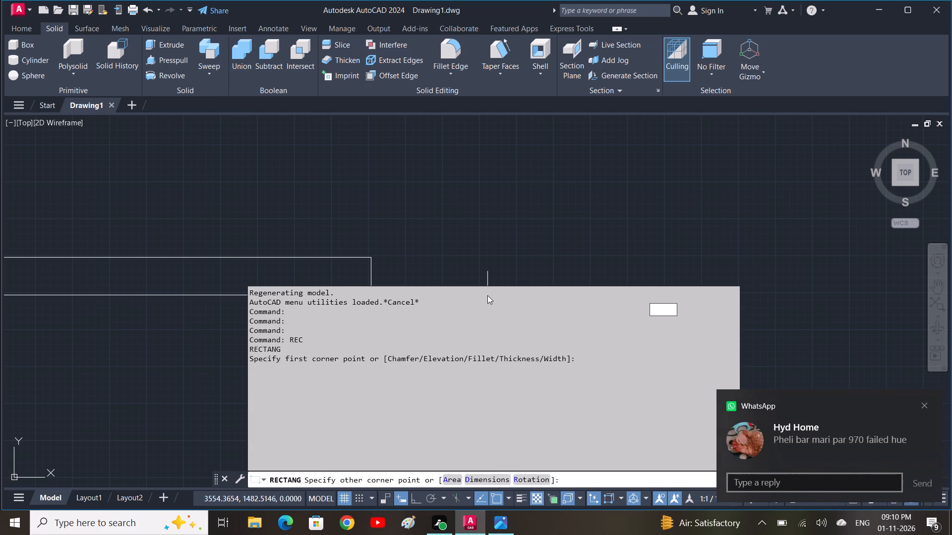
click(636, 266)
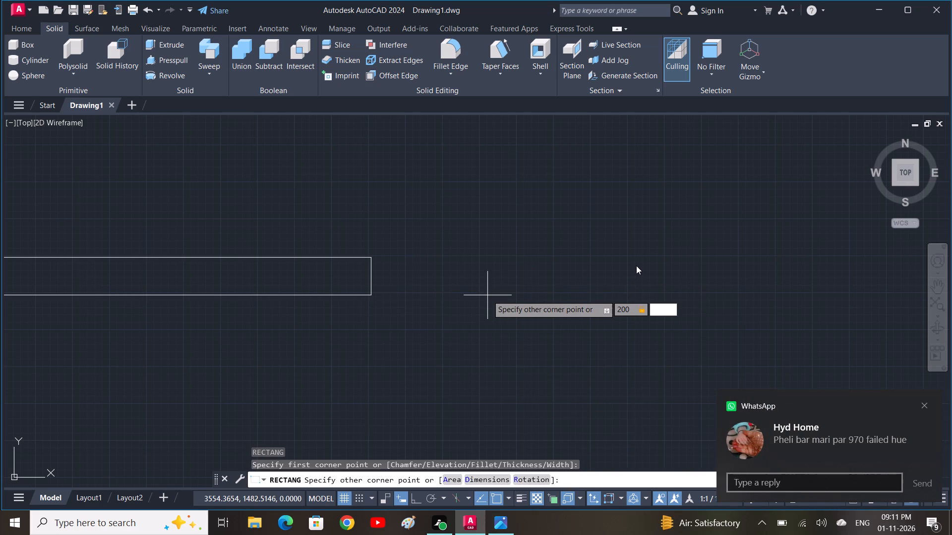
text(12)
key(0)
key(space)
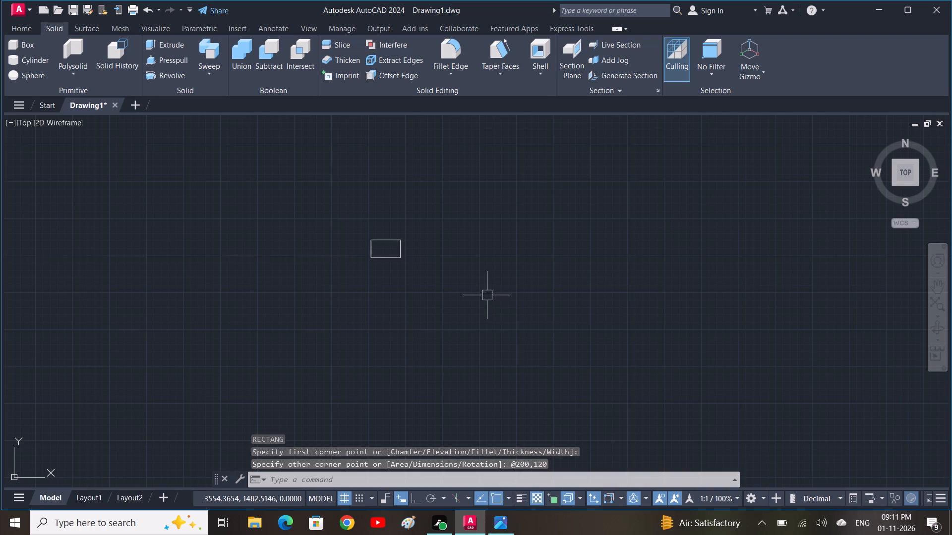
Fillet the rectangle's upper-left corner with a radius of 12.
scroll(336, 275, up, 2)
scroll(403, 270, up, 1)
middle_drag(403, 269, 446, 353)
scroll(498, 285, up, 1)
middle_drag(500, 285, 503, 310)
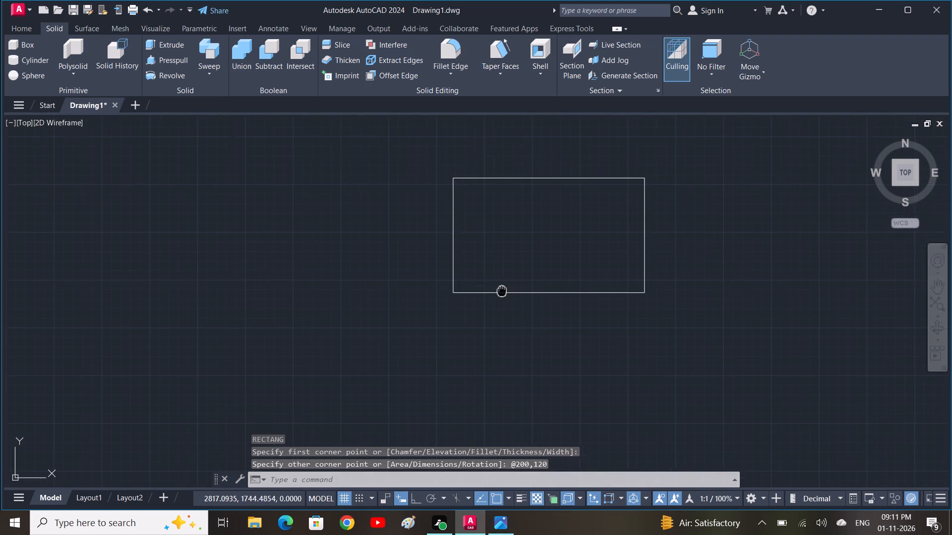
middle_drag(503, 310, 503, 343)
text(F R 12)
key(space)
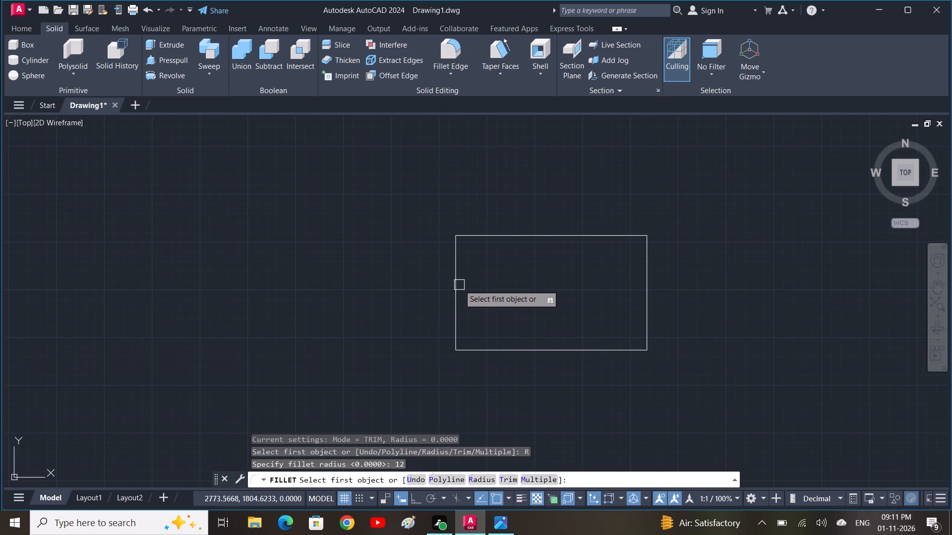
click(456, 284)
click(484, 233)
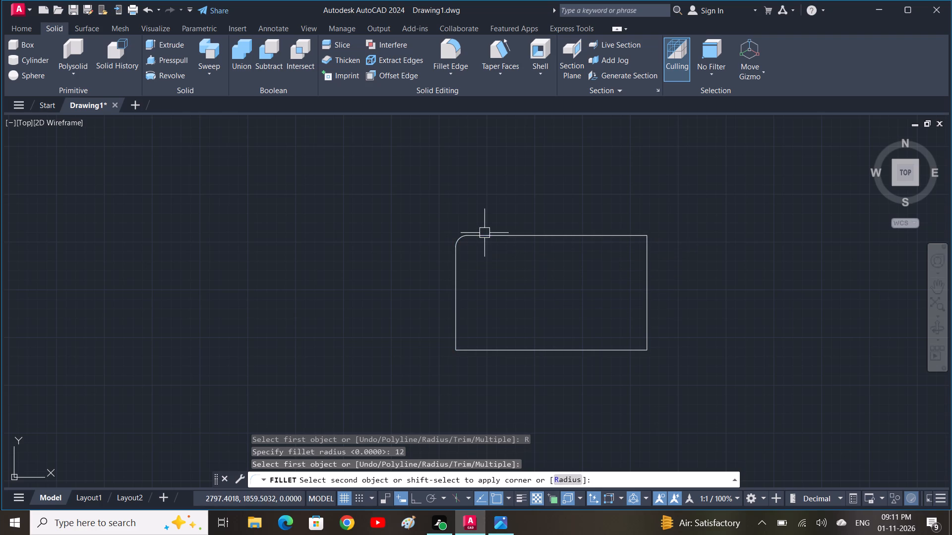
Fillet the rectangle's lower-left, lower-right and upper-right corners with the same radius of 12.
key(space)
click(458, 342)
click(467, 357)
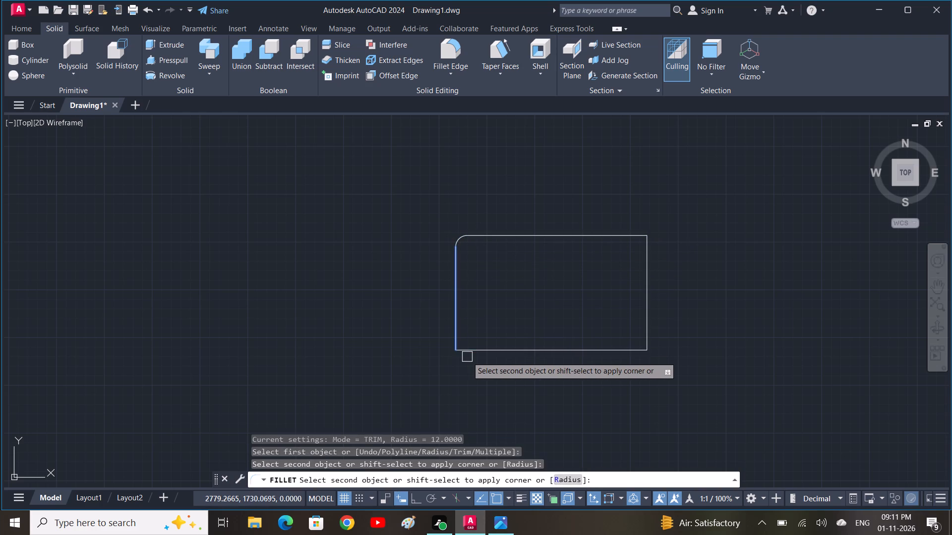
click(471, 353)
key(space)
click(581, 354)
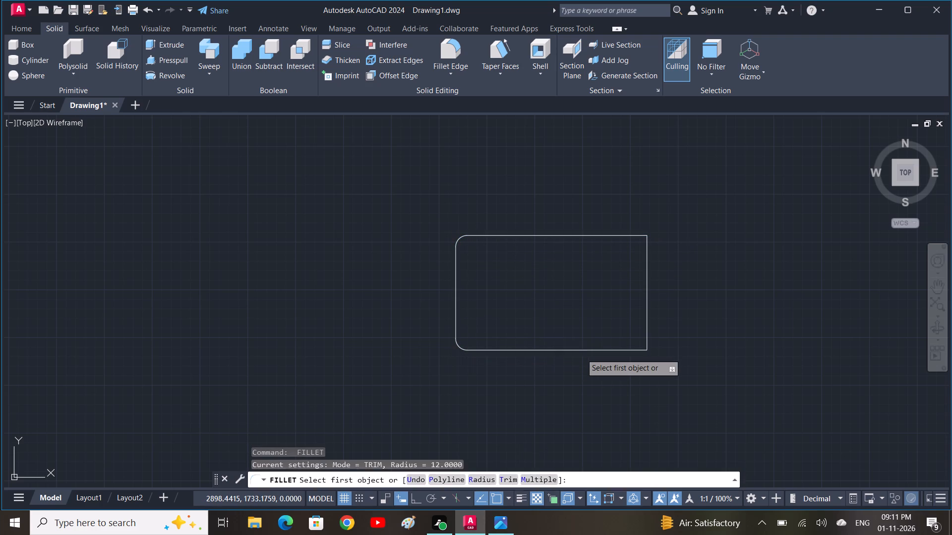
click(647, 321)
key(space)
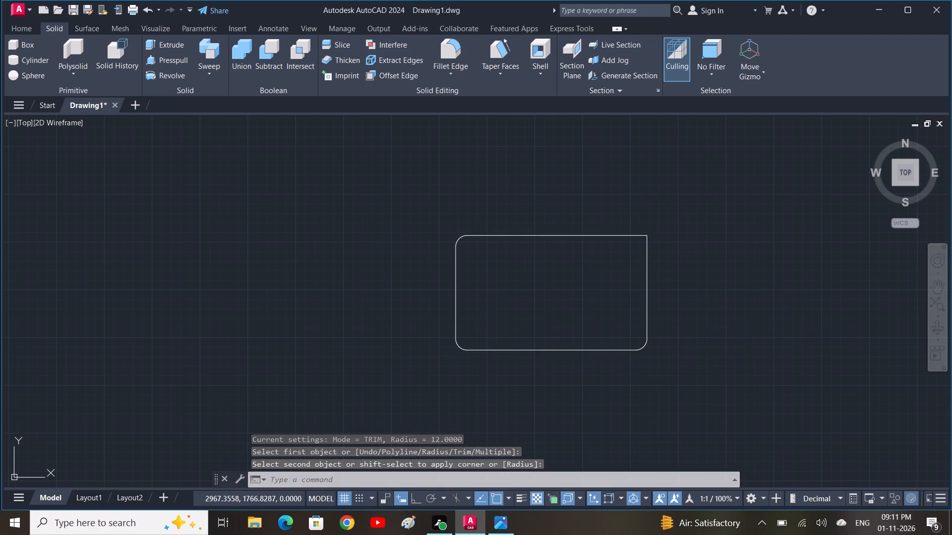
click(624, 236)
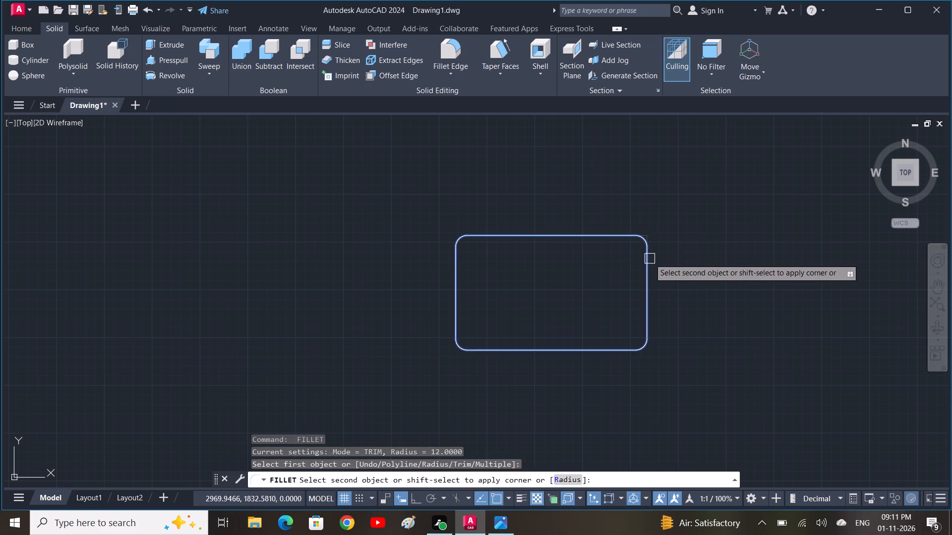
click(650, 259)
middle_drag(540, 326, 464, 316)
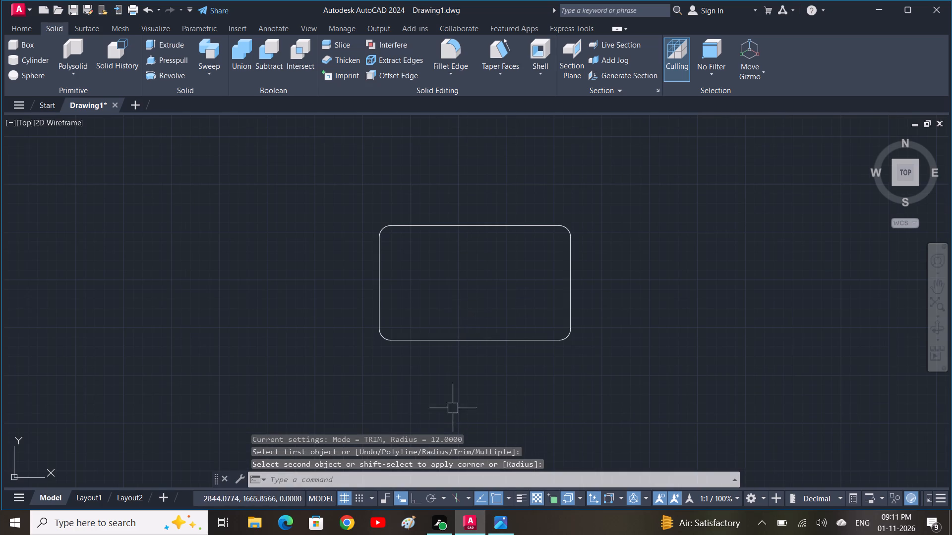
Switch to the 3D DAI 1 image, widen the crop frame and examine the hole, boss and lug dimensions in the top view.
click(503, 529)
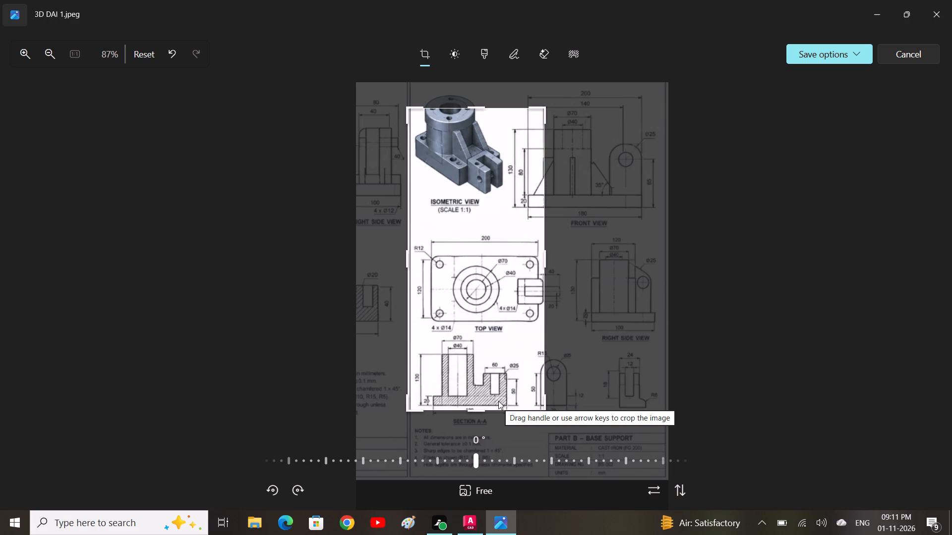
scroll(471, 299, up, 2)
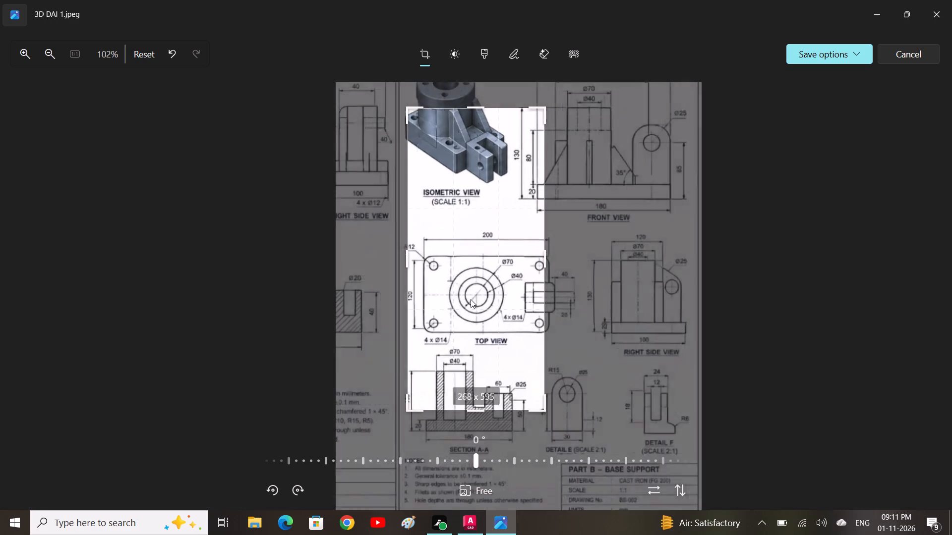
scroll(471, 299, up, 3)
middle_drag(471, 299, 451, 292)
drag(543, 261, 680, 257)
scroll(471, 260, down, 2)
middle_drag(433, 270, 548, 236)
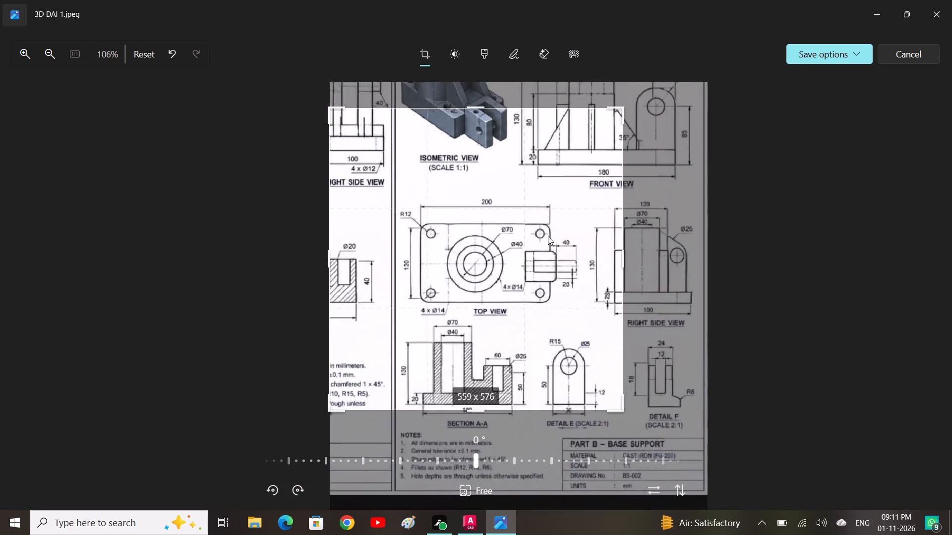
middle_drag(548, 236, 549, 236)
scroll(500, 254, up, 8)
middle_drag(518, 240, 497, 247)
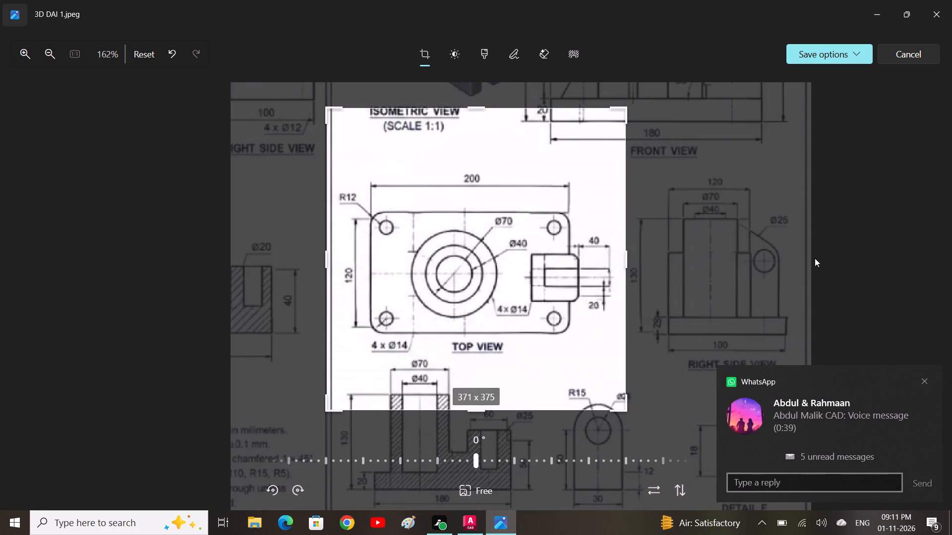
click(924, 382)
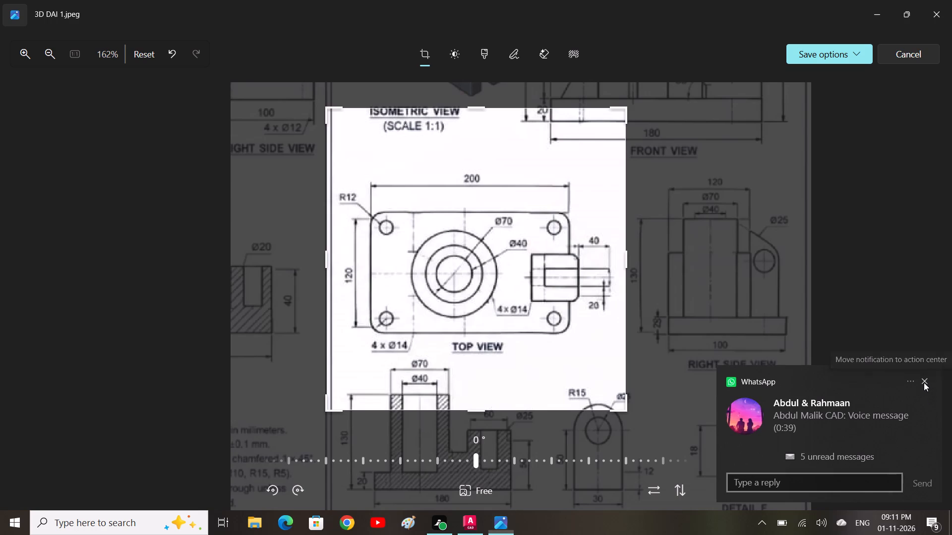
Examine the isometric, front, right side, section and detail views of the base support in the 3D DAI 1 image.
scroll(494, 282, down, 8)
middle_drag(481, 211, 440, 311)
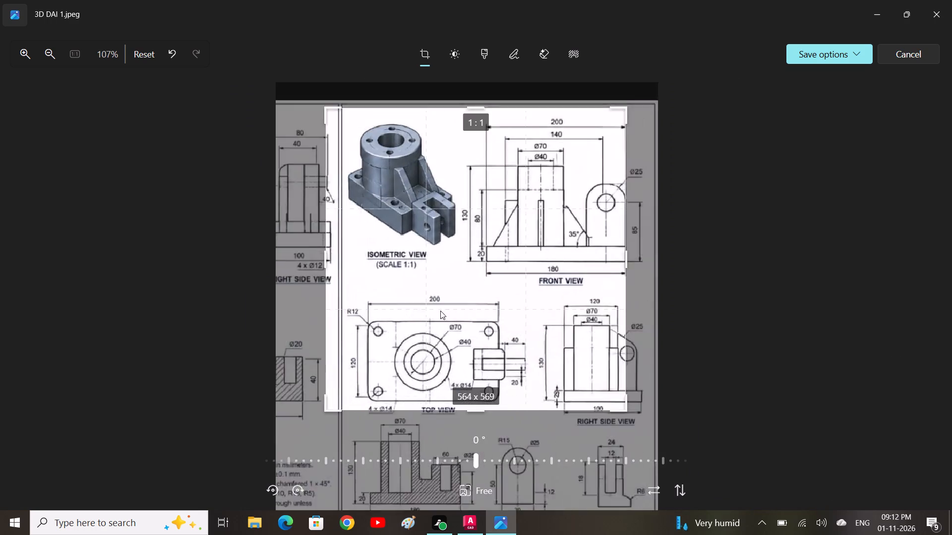
middle_drag(440, 311, 436, 315)
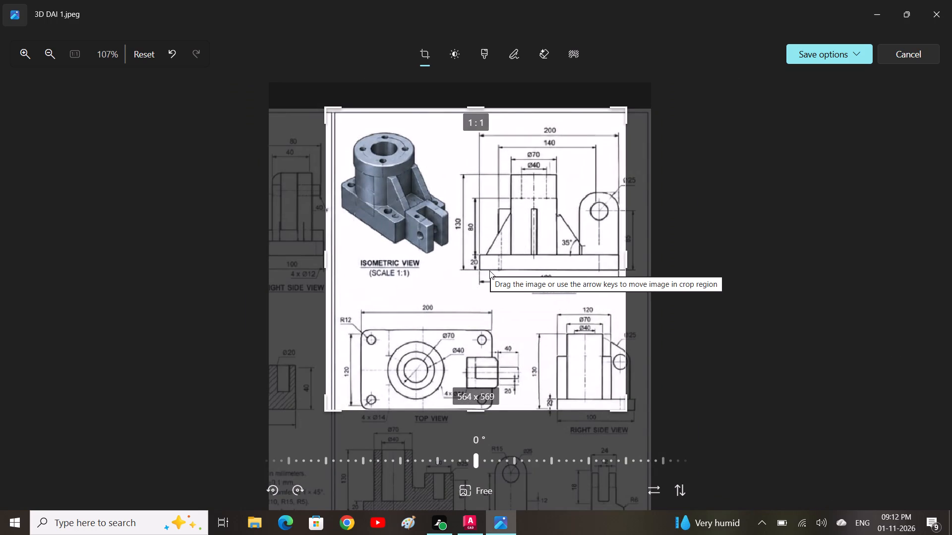
middle_drag(489, 273, 492, 238)
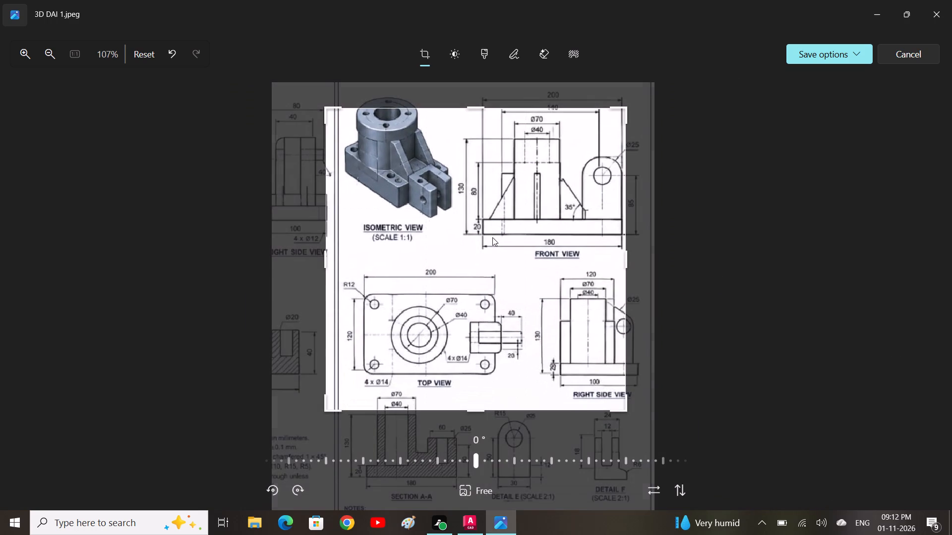
middle_drag(501, 263, 489, 318)
scroll(491, 315, down, 2)
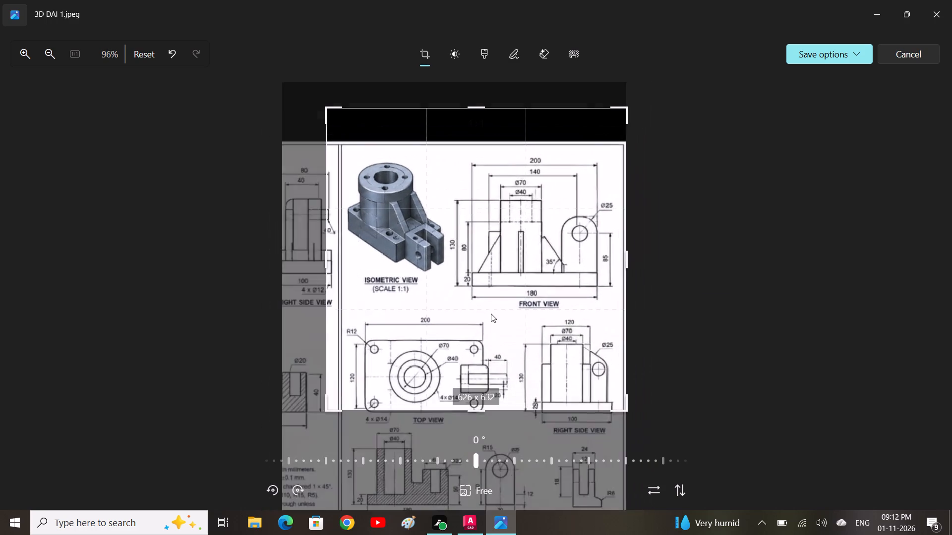
scroll(491, 313, down, 1)
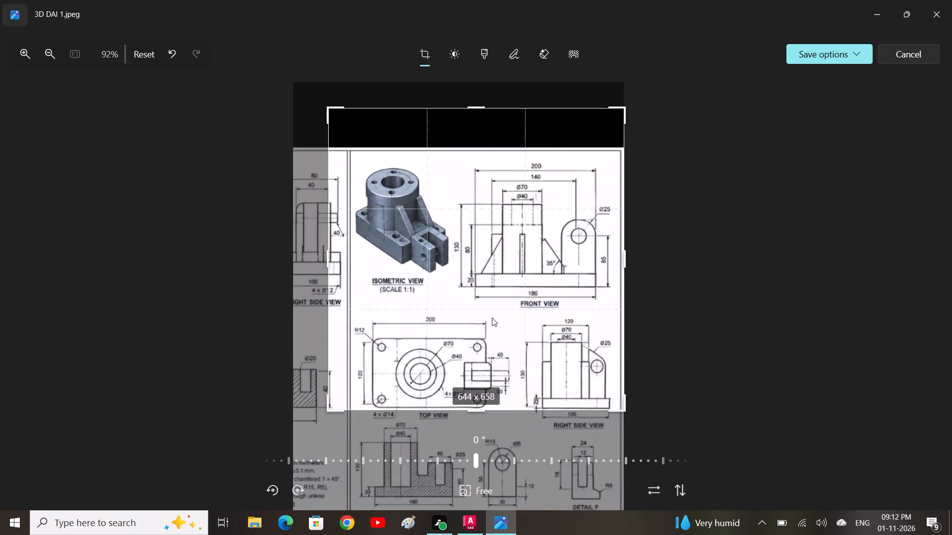
middle_drag(492, 319, 551, 194)
middle_drag(546, 301, 554, 262)
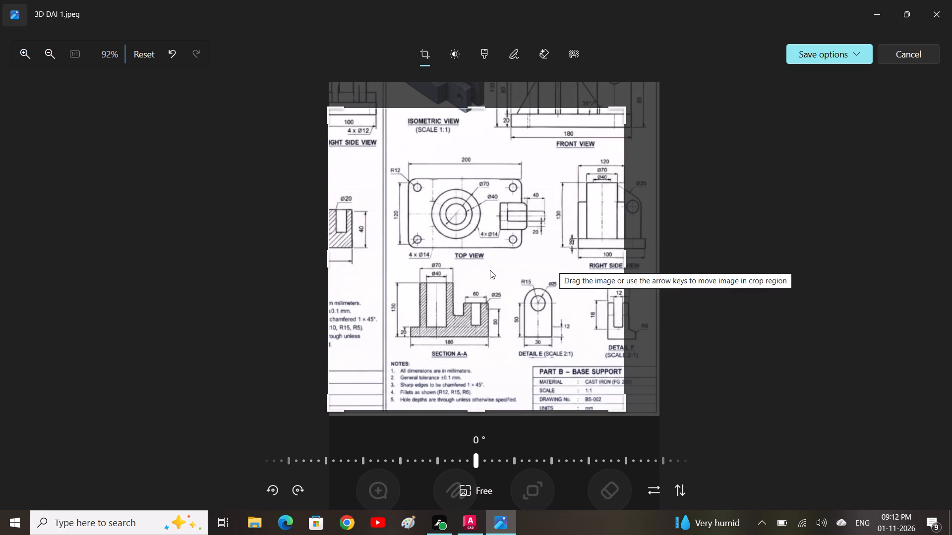
scroll(507, 223, down, 8)
middle_drag(476, 189, 456, 303)
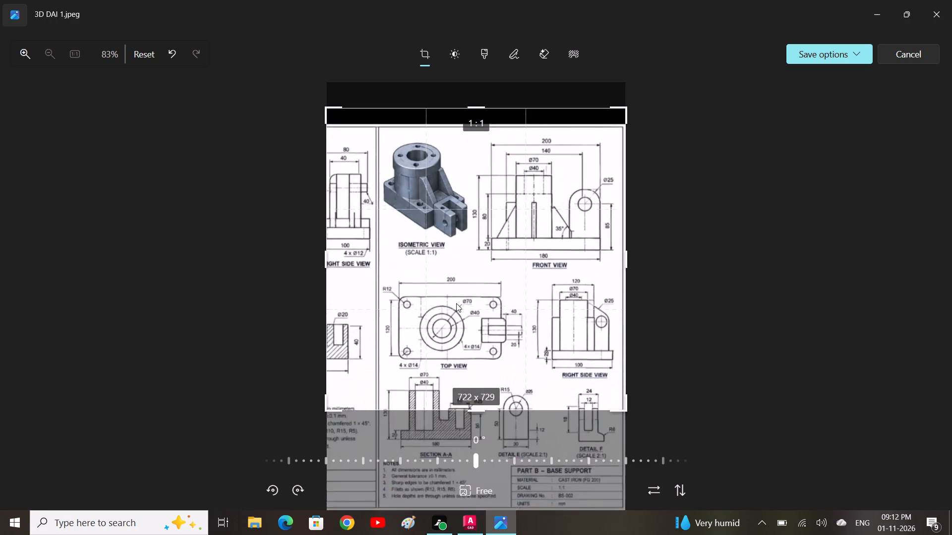
middle_drag(456, 303, 456, 303)
middle_drag(504, 269, 487, 269)
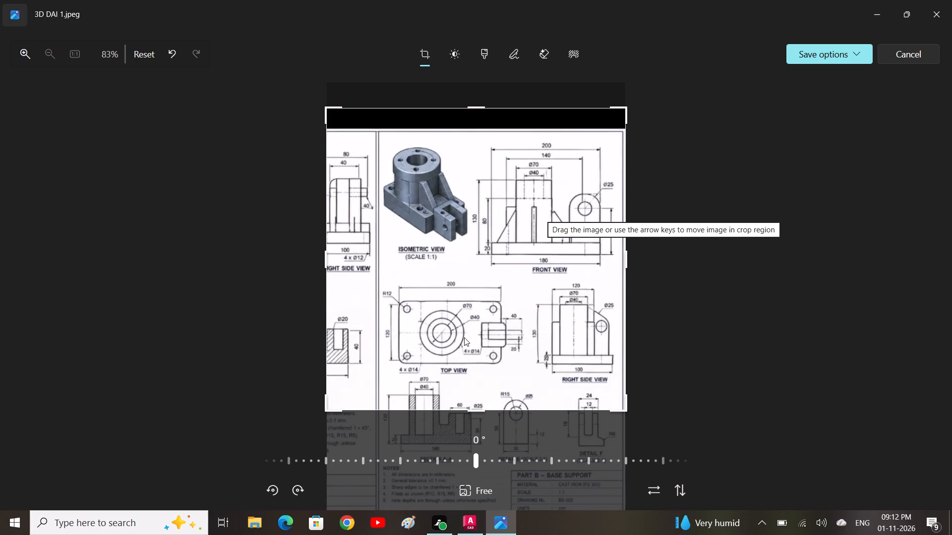
Examine the top view, section A-A and detail views of the base support, and return to AutoCAD.
middle_drag(489, 364, 488, 290)
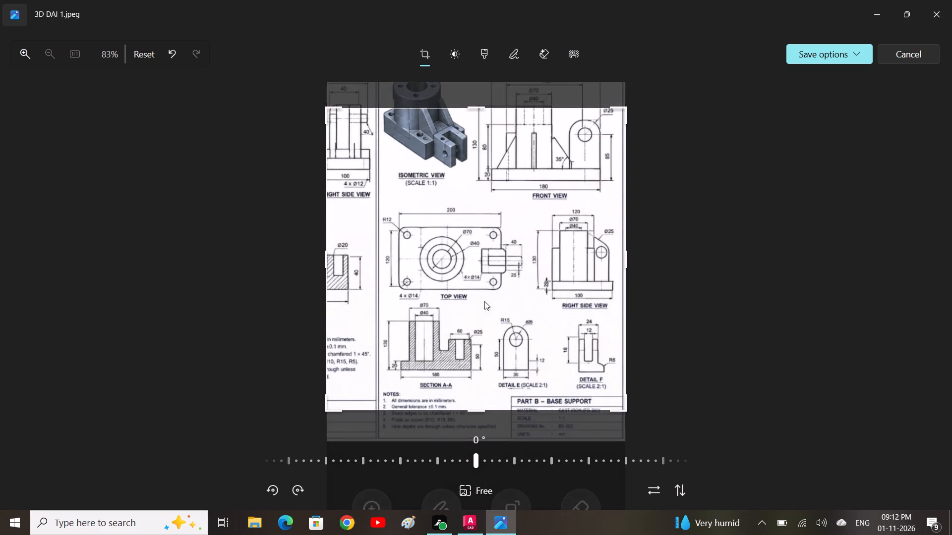
scroll(484, 314, down, 2)
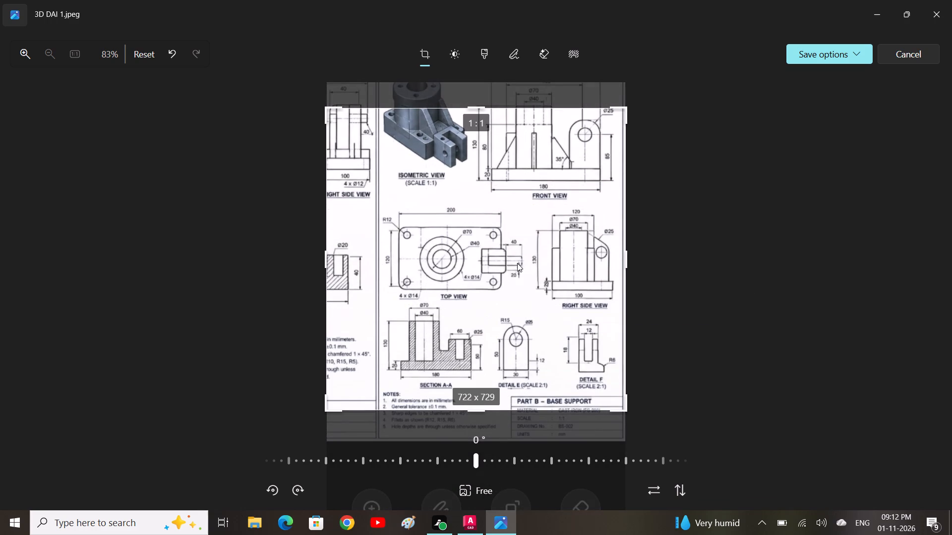
click(469, 525)
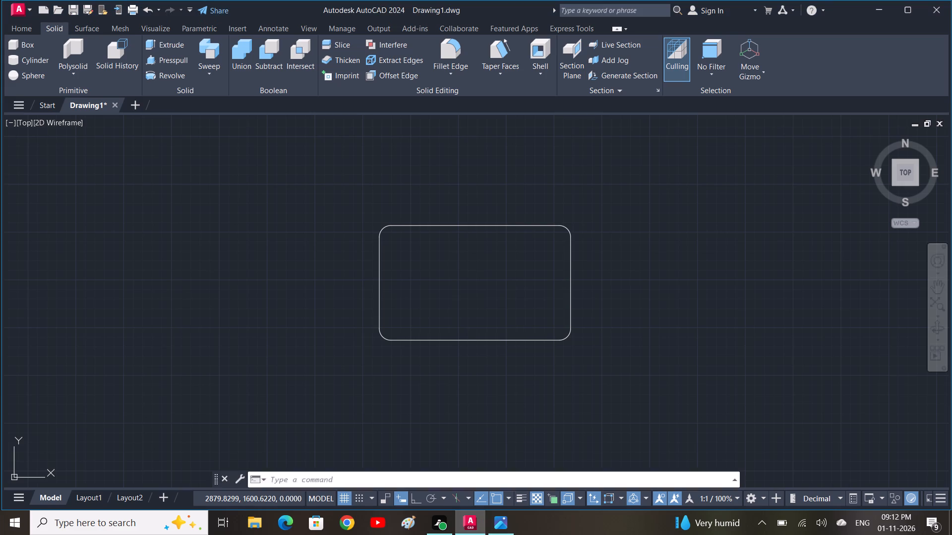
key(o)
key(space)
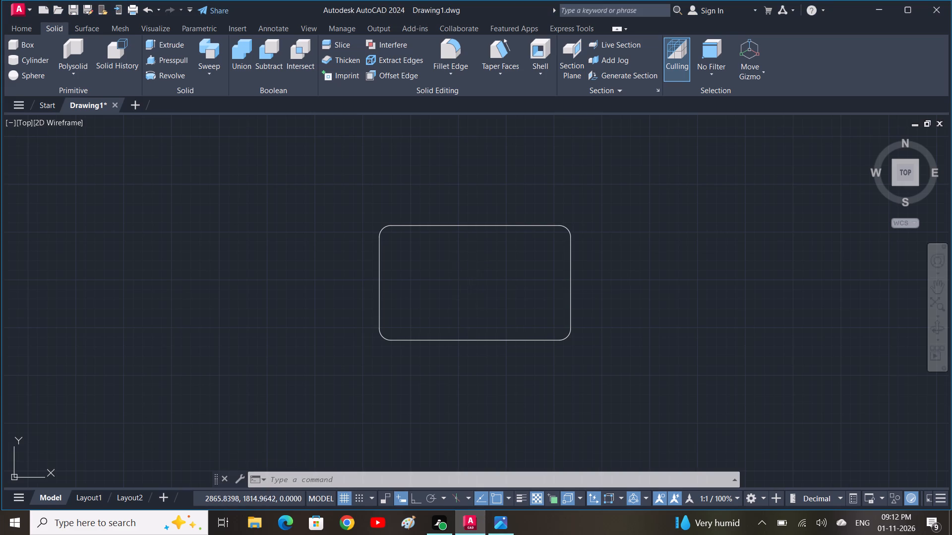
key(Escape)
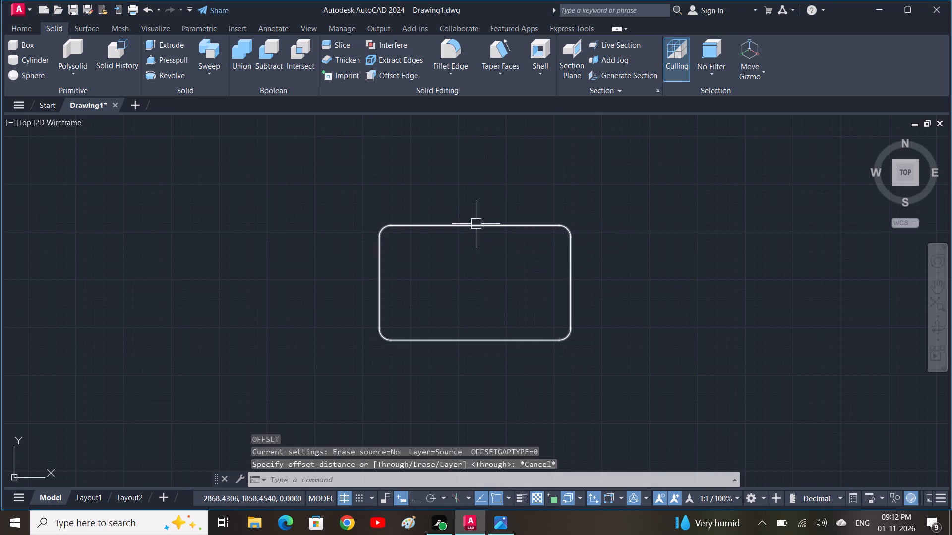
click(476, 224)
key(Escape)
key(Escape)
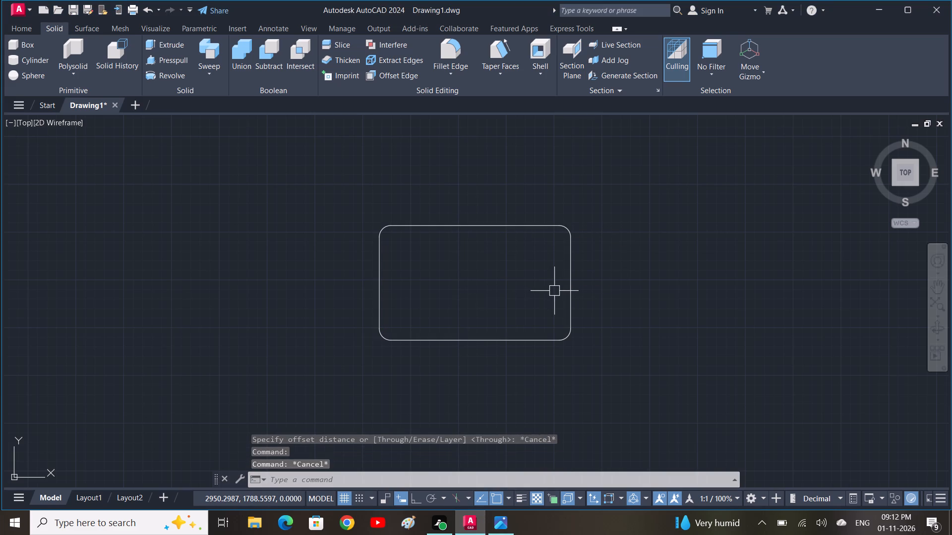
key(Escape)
Draw a horizontal centreline across the plate from its right edge's midpoint to its left edge's midpoint, with Ortho on.
text(L)
key(space)
click(570, 286)
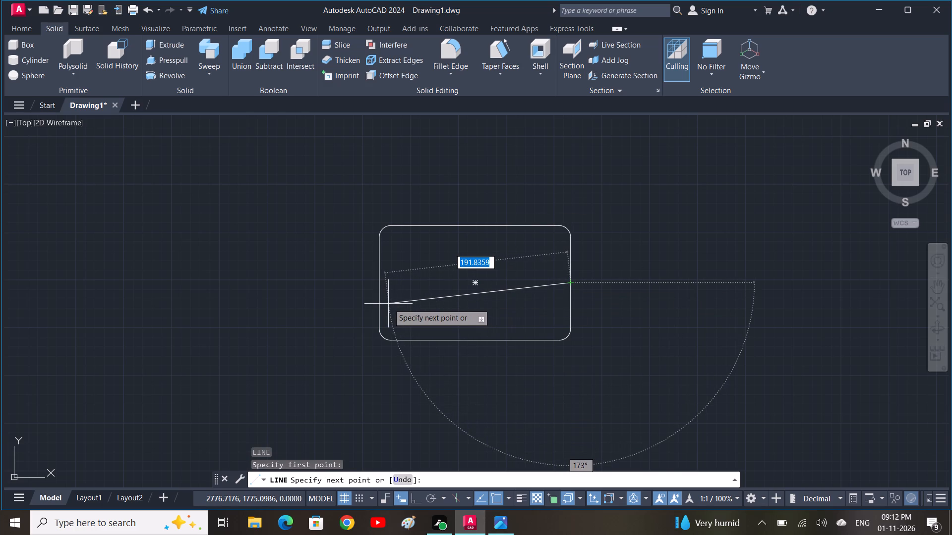
key(F8)
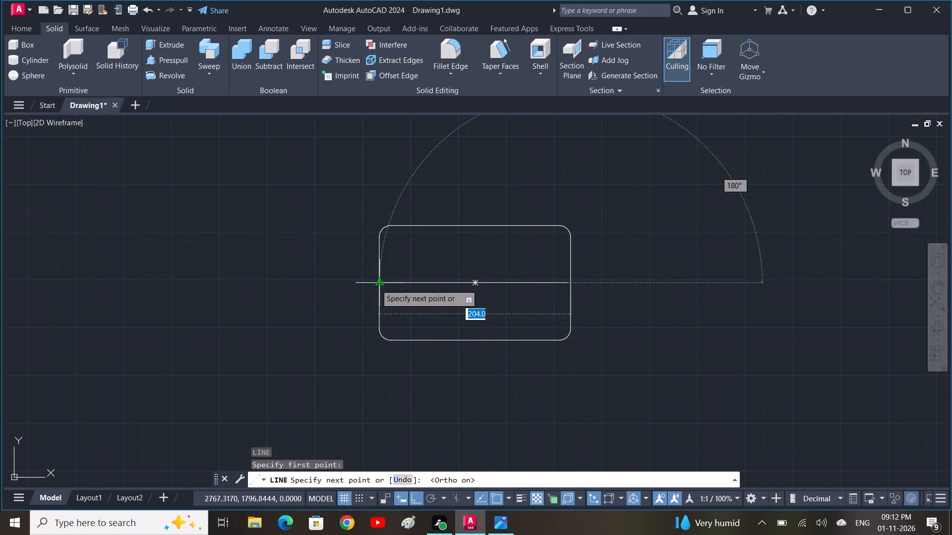
click(376, 284)
key(space)
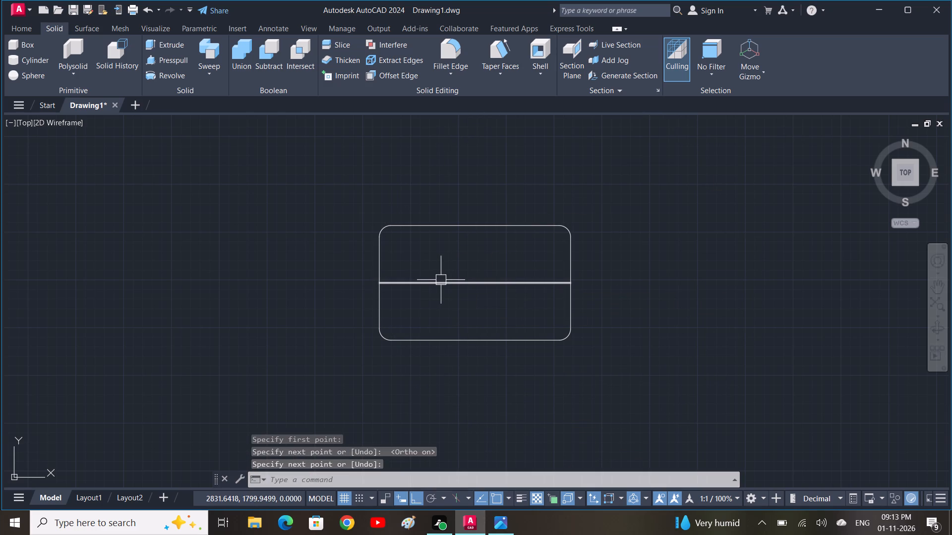
Offset the horizontal centreline upward by 60 onto the plate's upper edge.
click(441, 280)
text(O)
key(space)
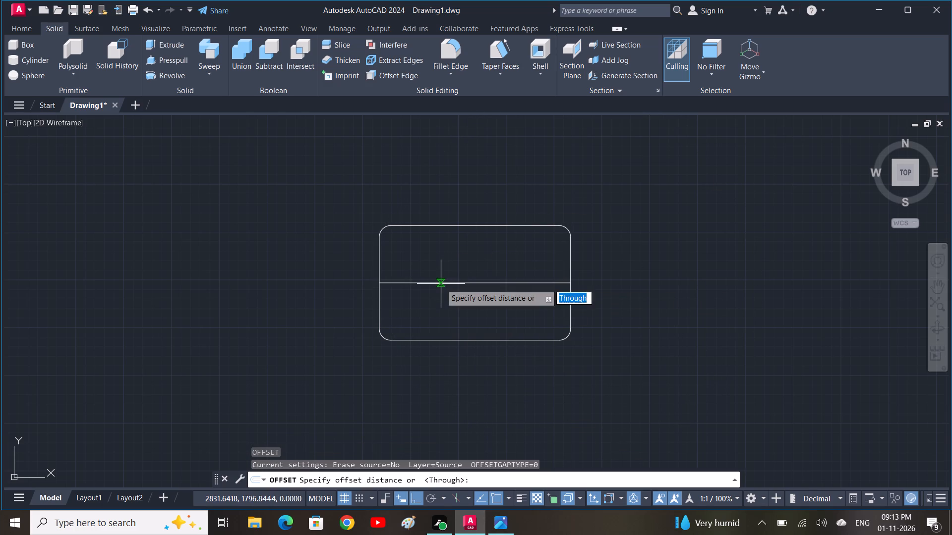
click(441, 284)
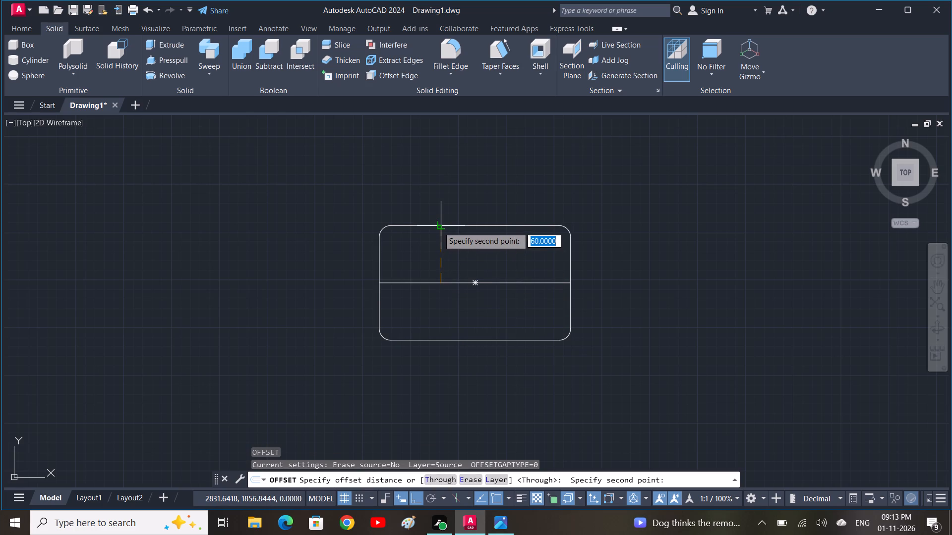
text(60)
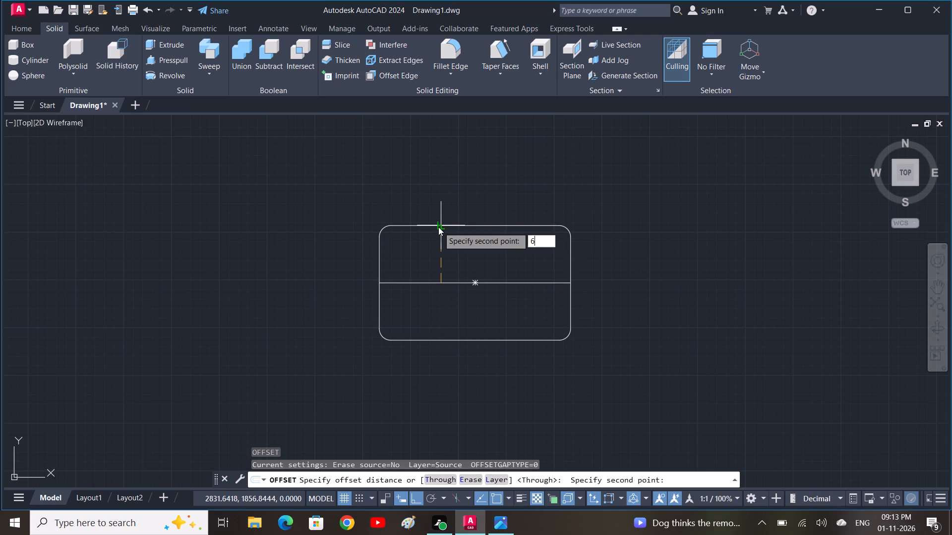
key(space)
click(438, 227)
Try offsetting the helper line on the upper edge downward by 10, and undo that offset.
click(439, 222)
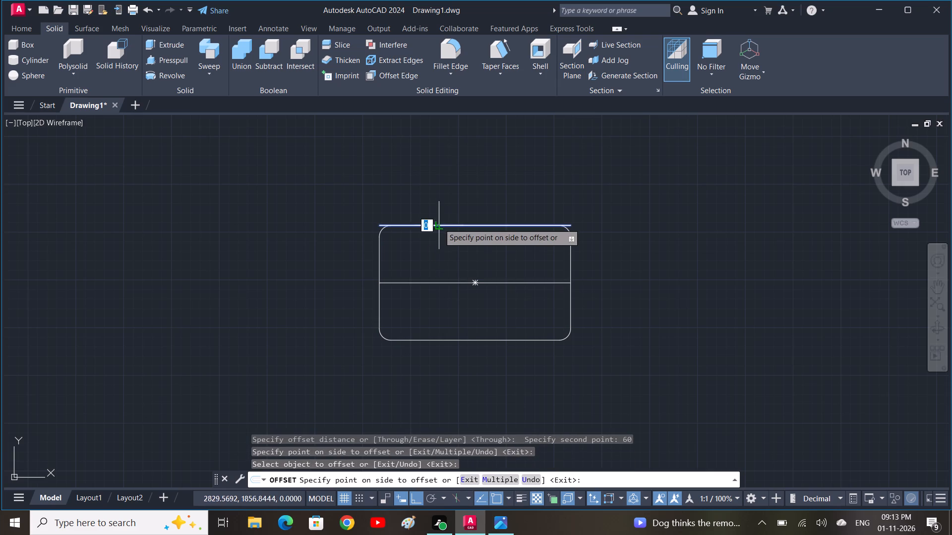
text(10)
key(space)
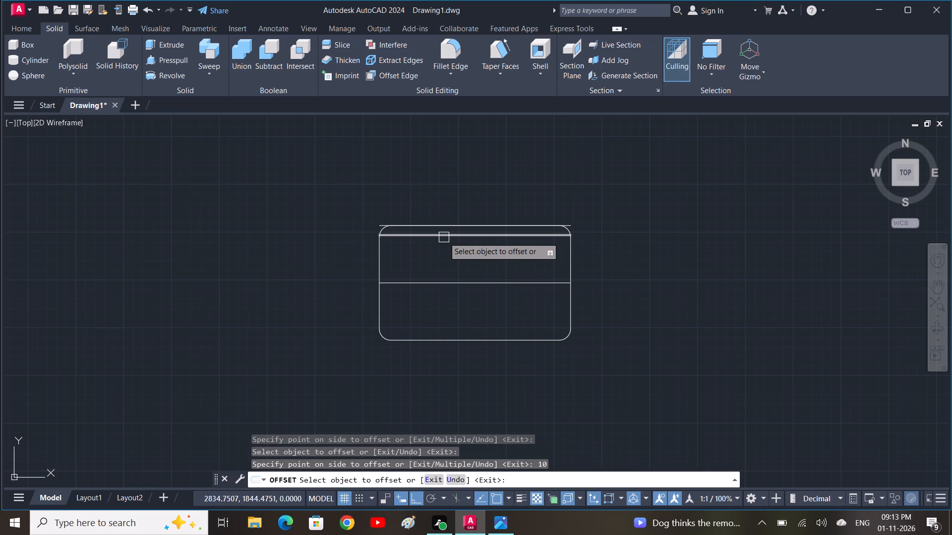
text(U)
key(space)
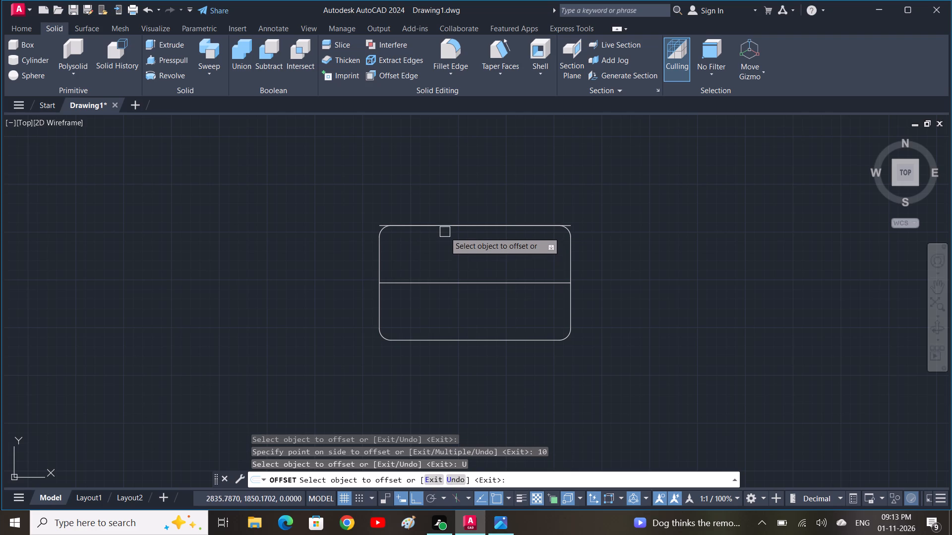
Offset the helper line on the plate's upper edge downward by 20.
click(446, 229)
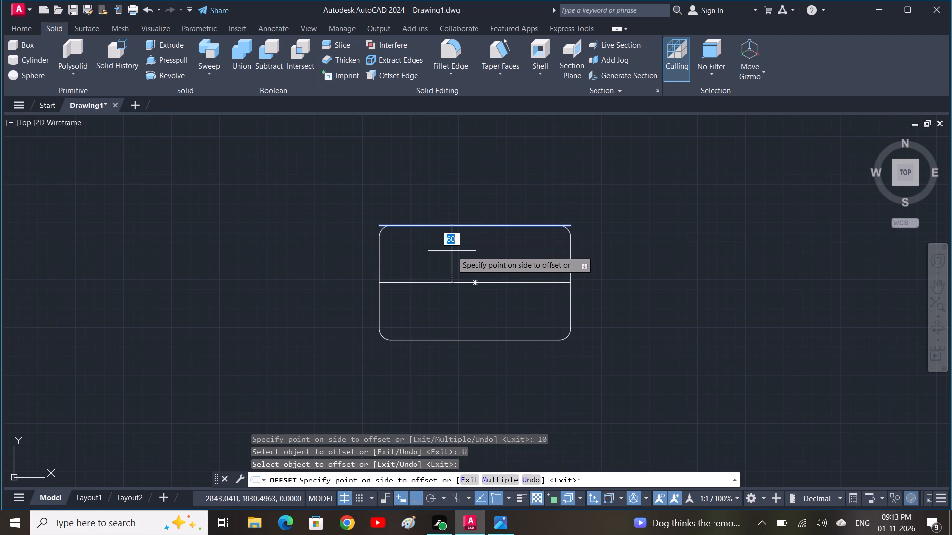
text(20)
key(space)
click(452, 251)
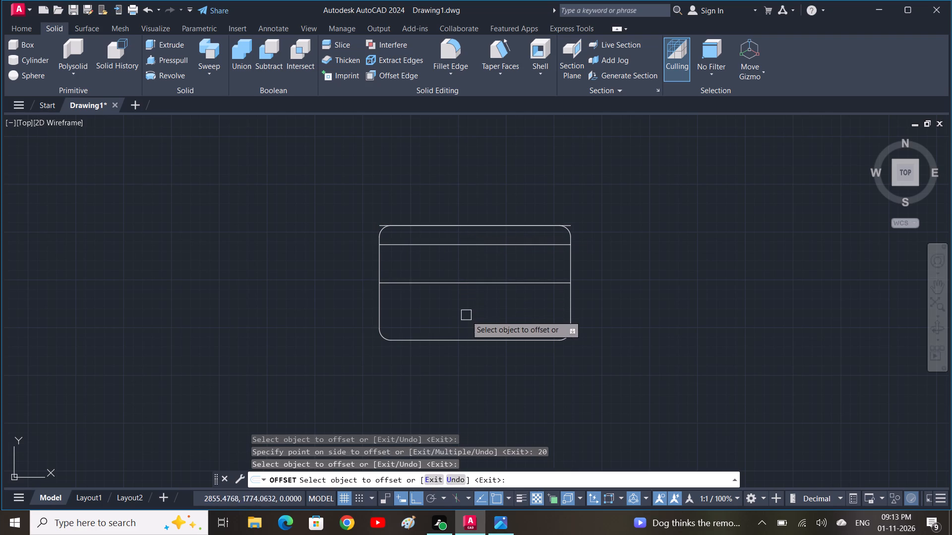
click(473, 344)
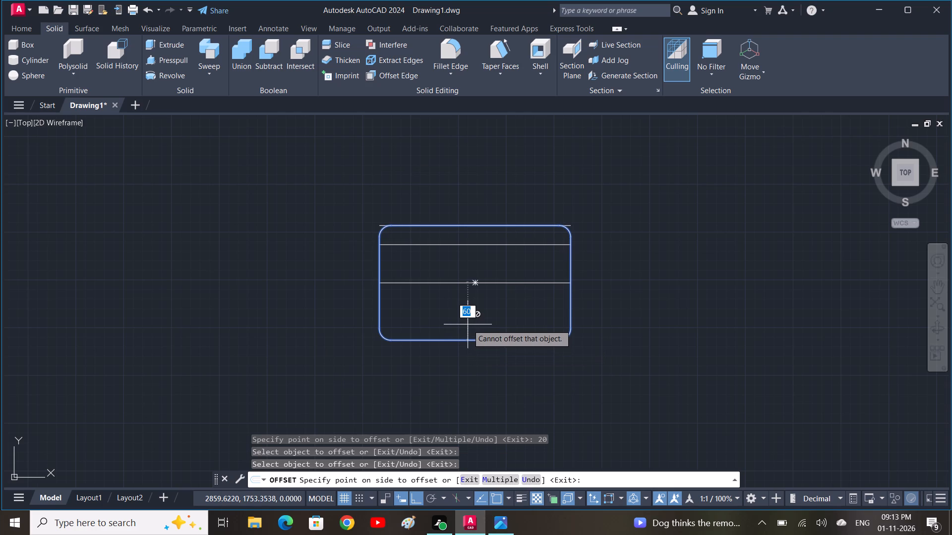
key(Escape)
Offset the horizontal centreline downward by 40.
key(space)
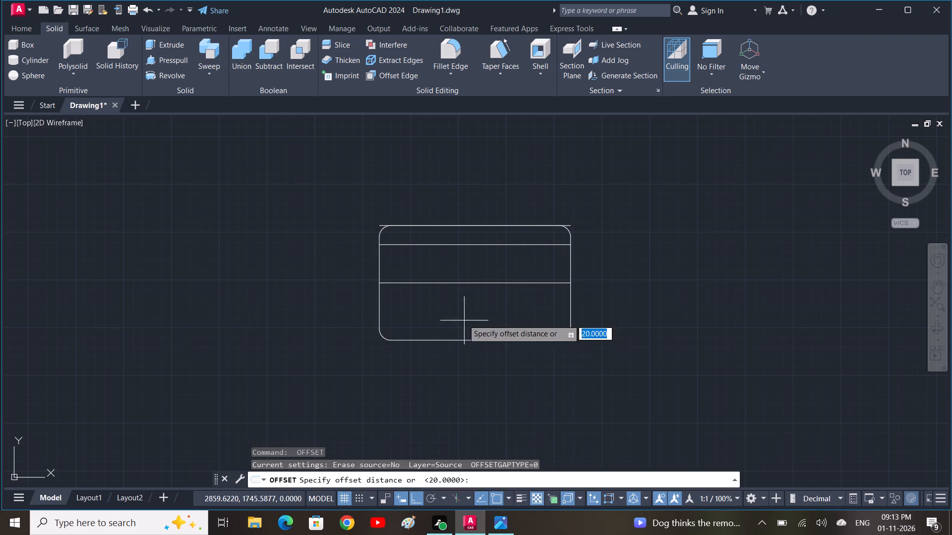
click(468, 280)
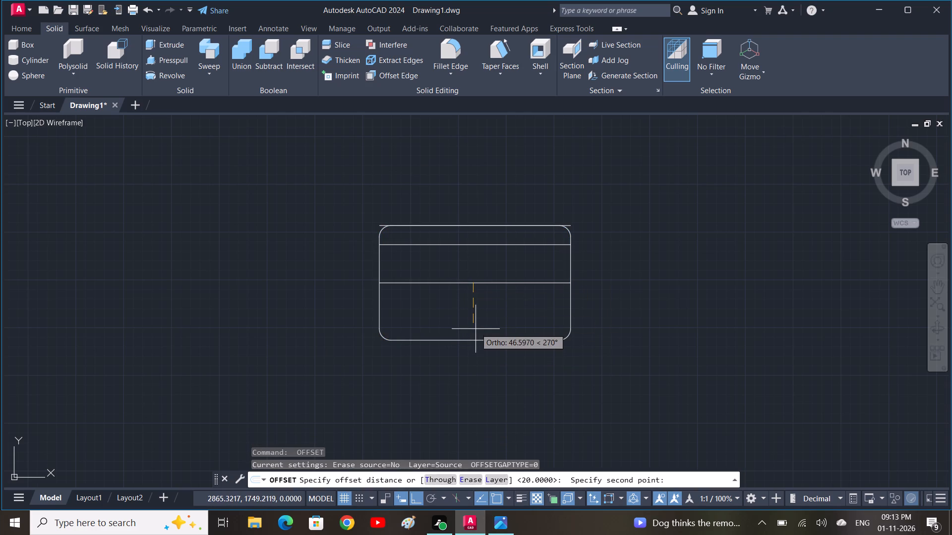
text(40)
key(space)
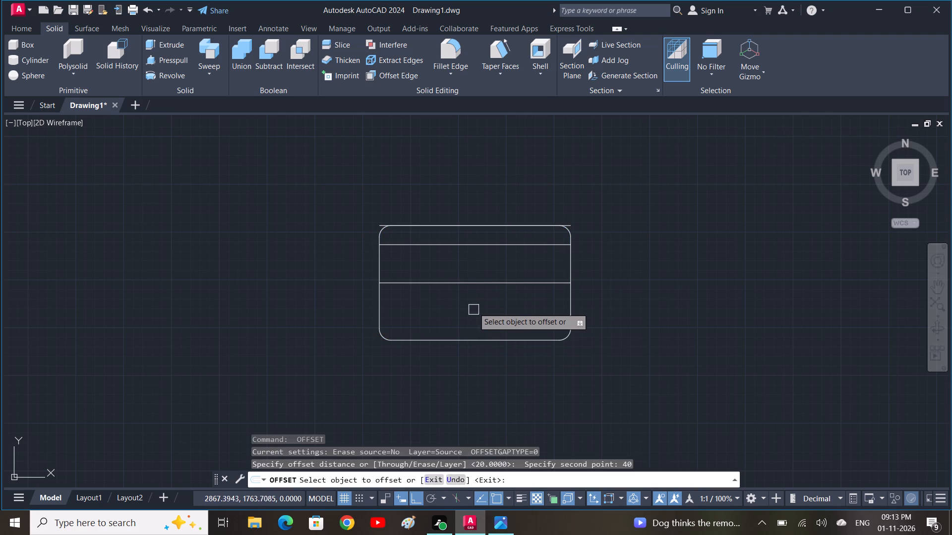
click(470, 283)
click(476, 317)
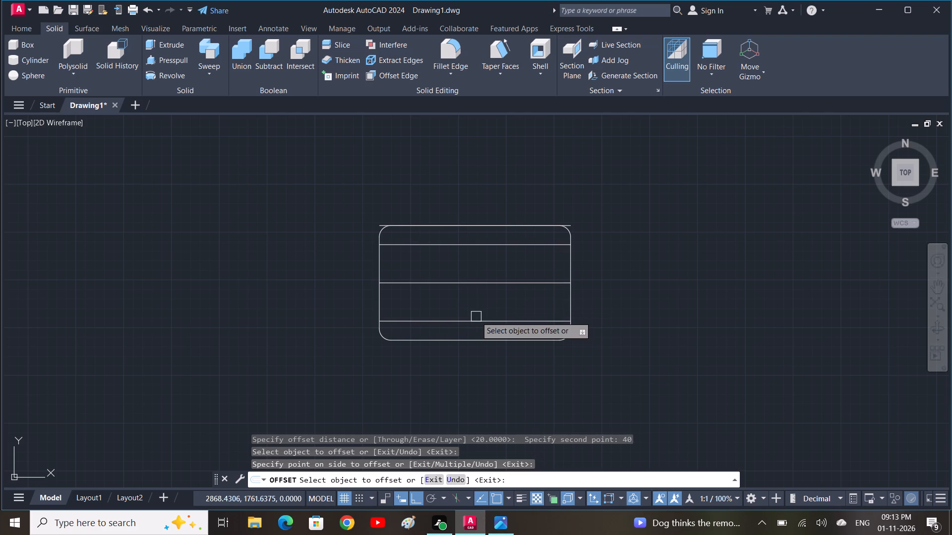
key(Escape)
Delete the straight helper line lying on the plate's upper edge.
click(471, 228)
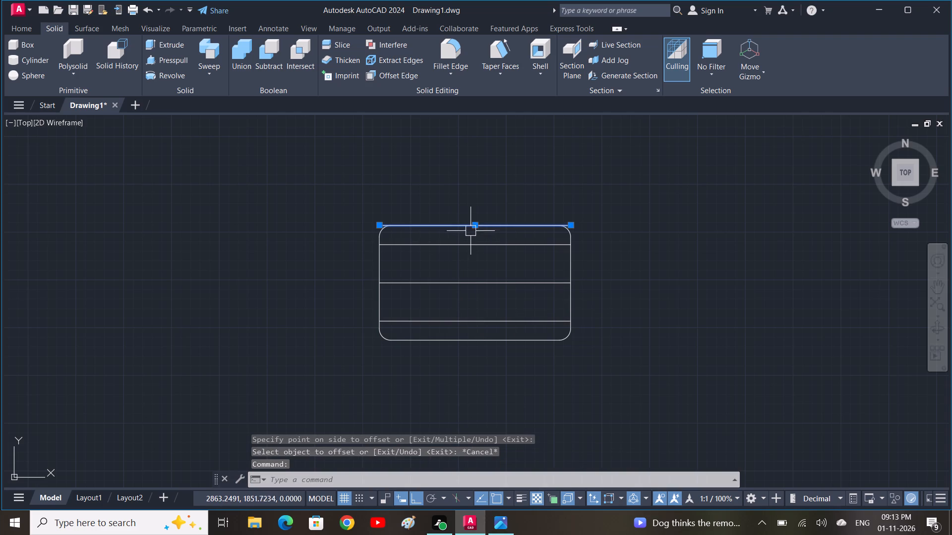
key(Delete)
Draw two vertical lines from the centreline's right end, one about 69 upward and one downward past the plate's lower edge.
text(L)
key(space)
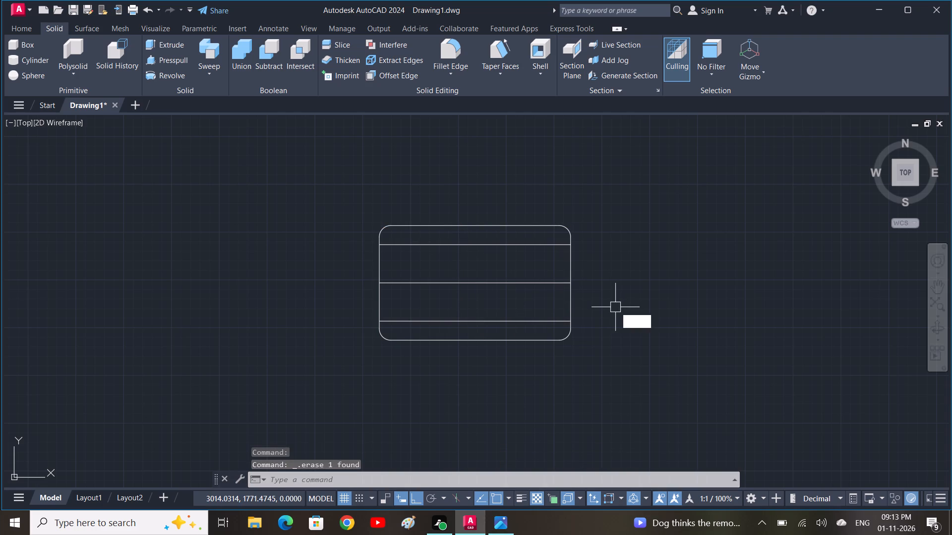
click(570, 280)
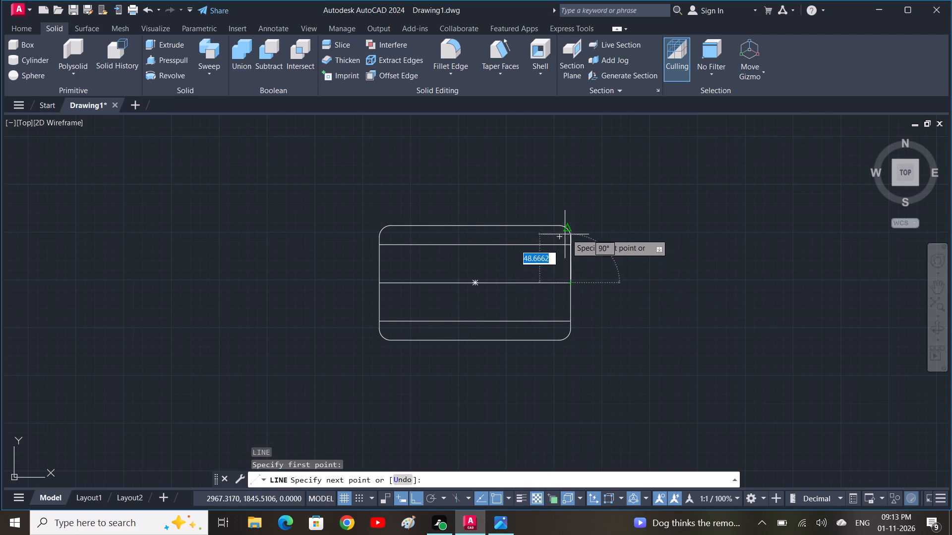
click(572, 216)
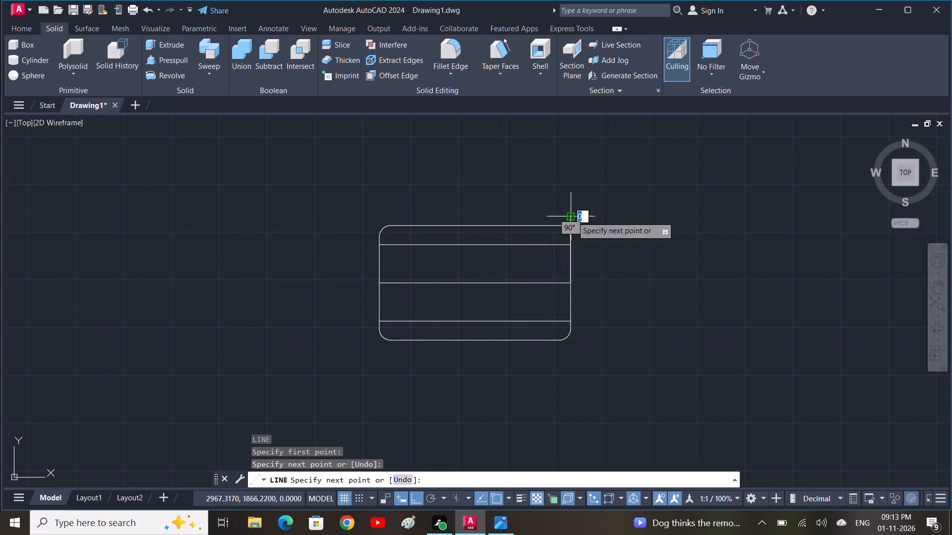
key(space)
key(space)
click(570, 286)
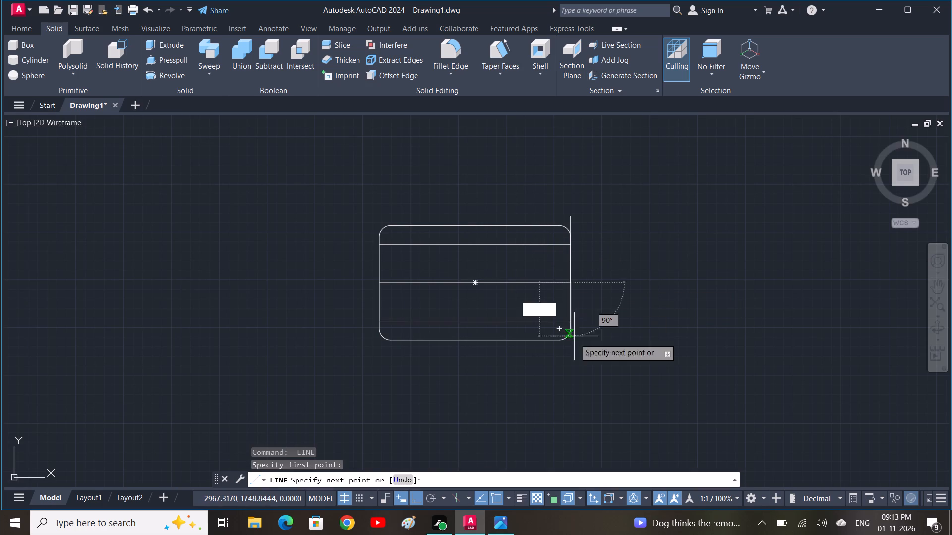
click(579, 349)
key(space)
Offset both vertical lines on the plate's right edge inward by 20.
click(571, 296)
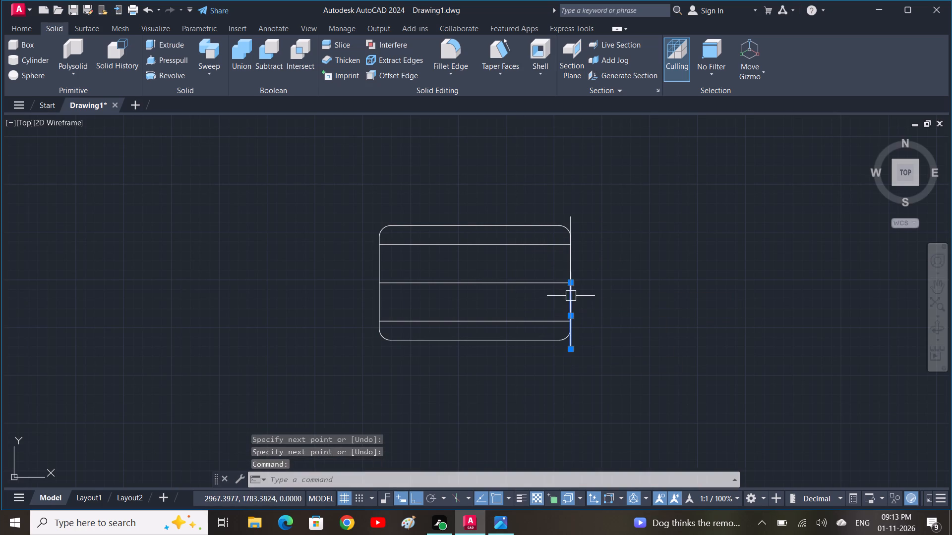
click(569, 264)
text(O)
key(space)
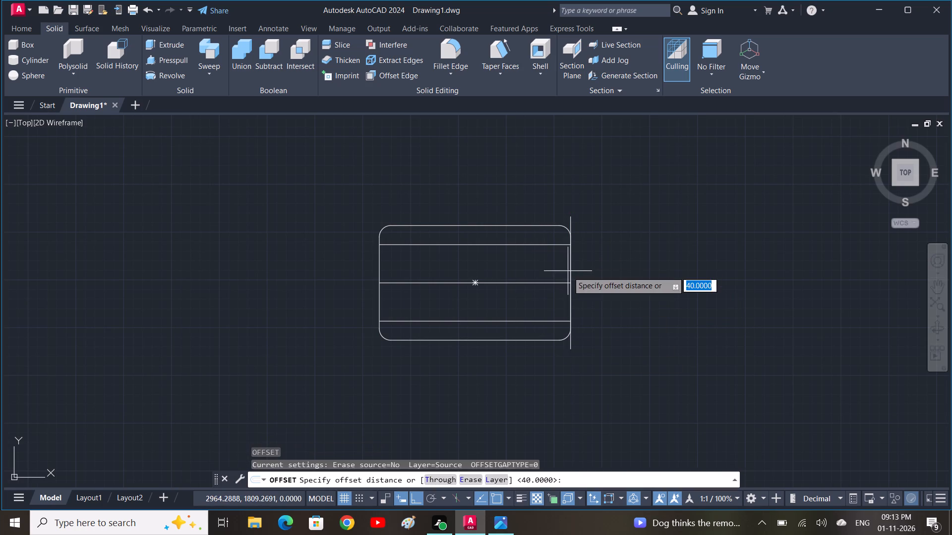
click(572, 284)
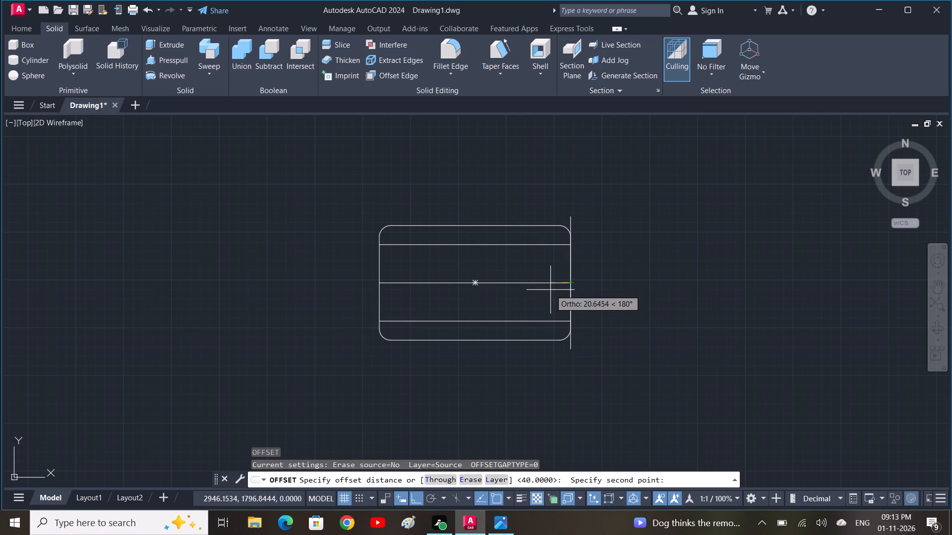
text(20)
key(space)
click(568, 305)
click(530, 318)
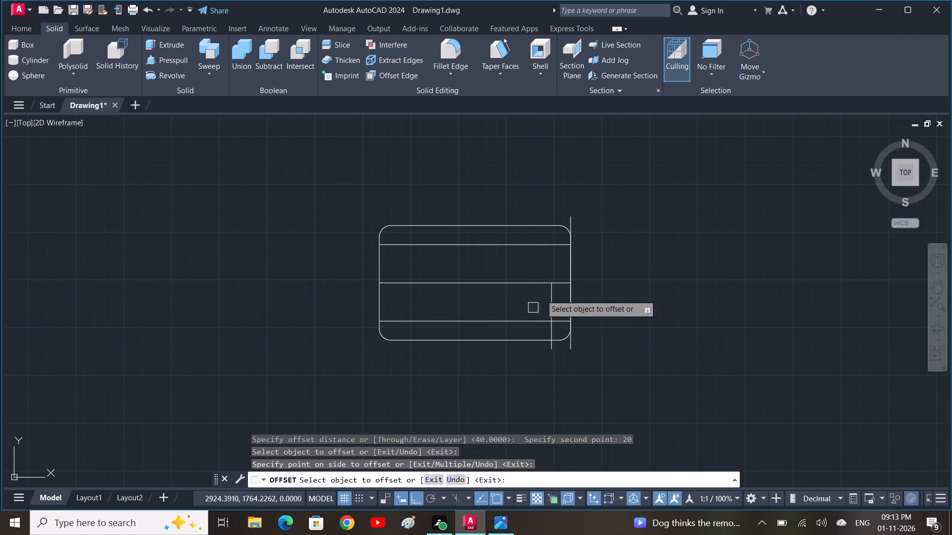
click(573, 244)
click(538, 248)
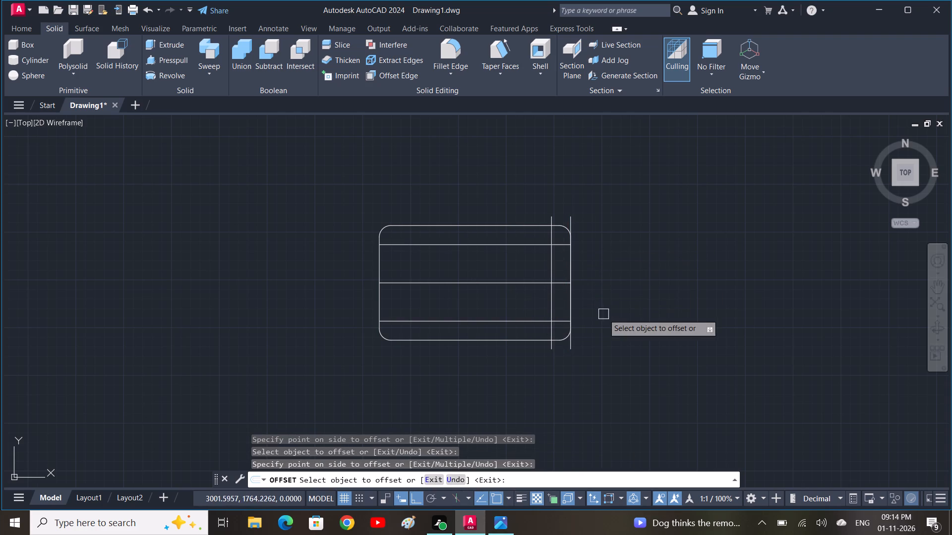
key(Escape)
Mirror the two inner vertical construction lines about the plate's vertical midline, keeping the originals.
click(553, 263)
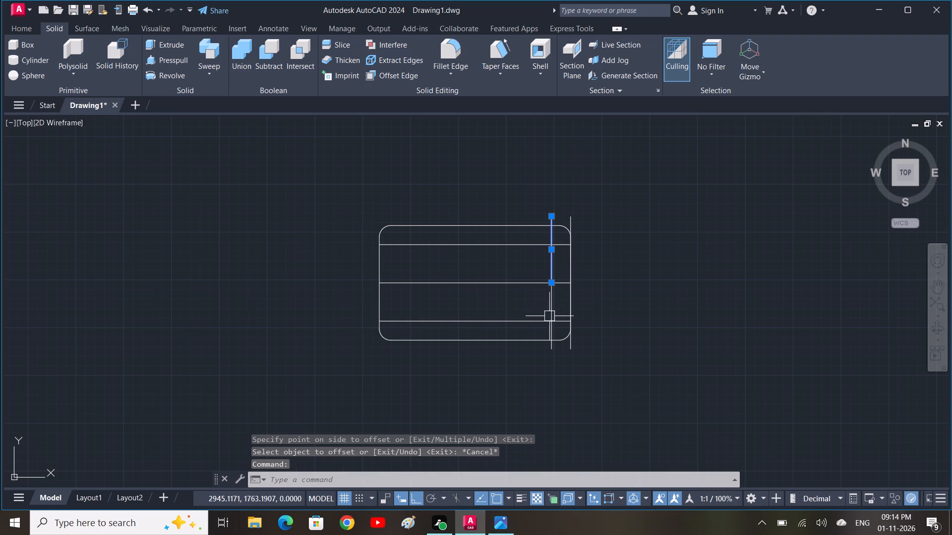
click(549, 317)
text(MI)
key(space)
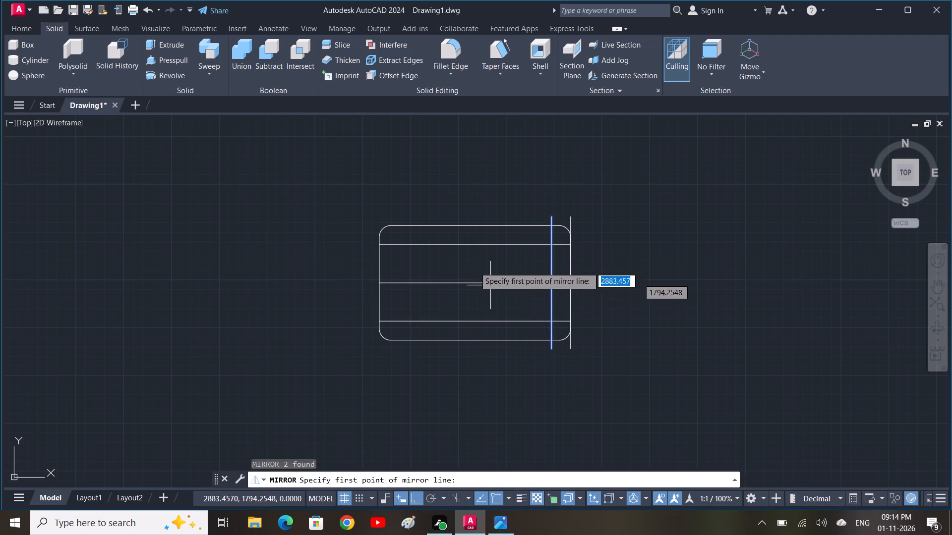
click(475, 221)
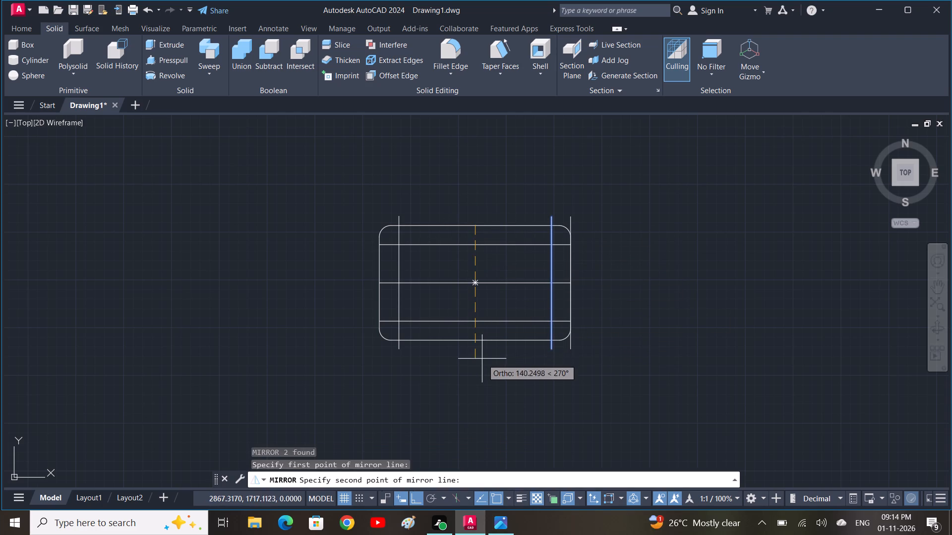
click(476, 342)
key(space)
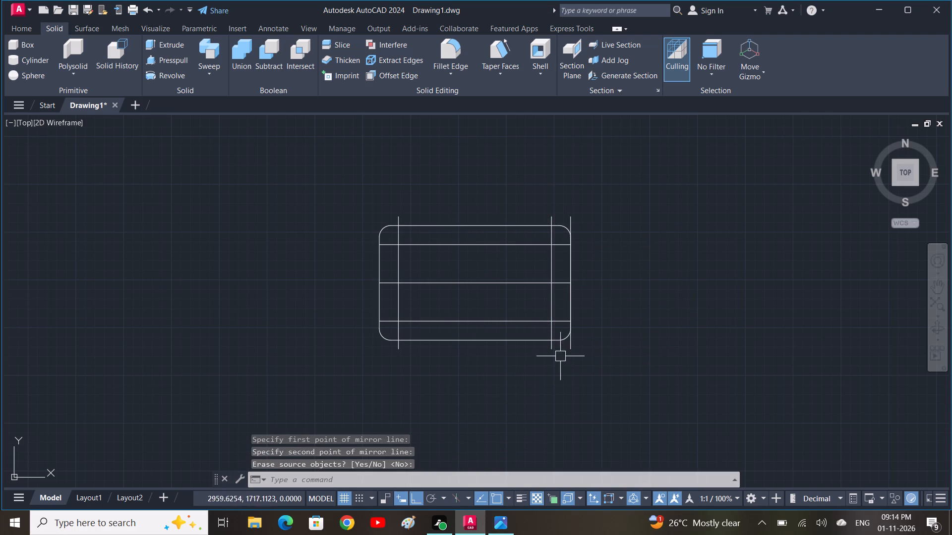
Draw a circle of radius 10 at the upper-right intersection of the plate's construction lines.
key(c)
key(space)
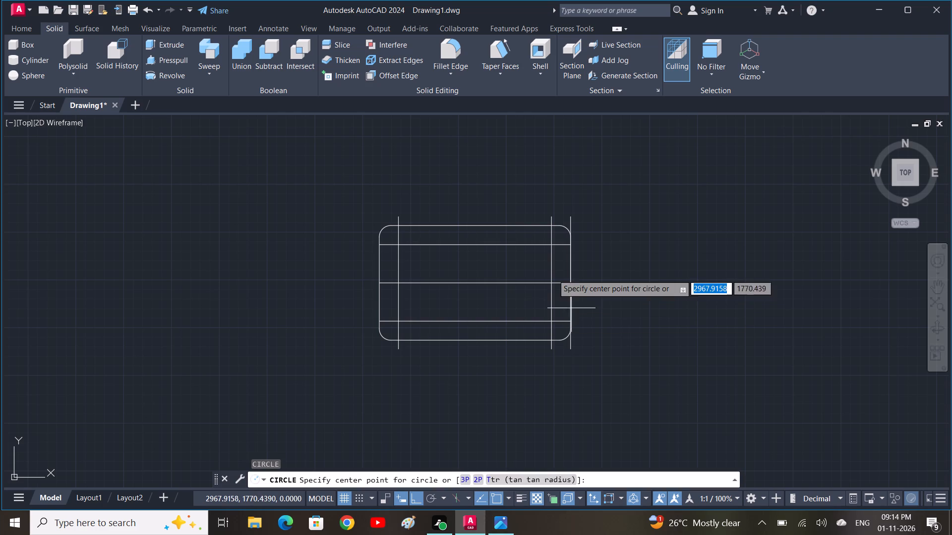
click(548, 243)
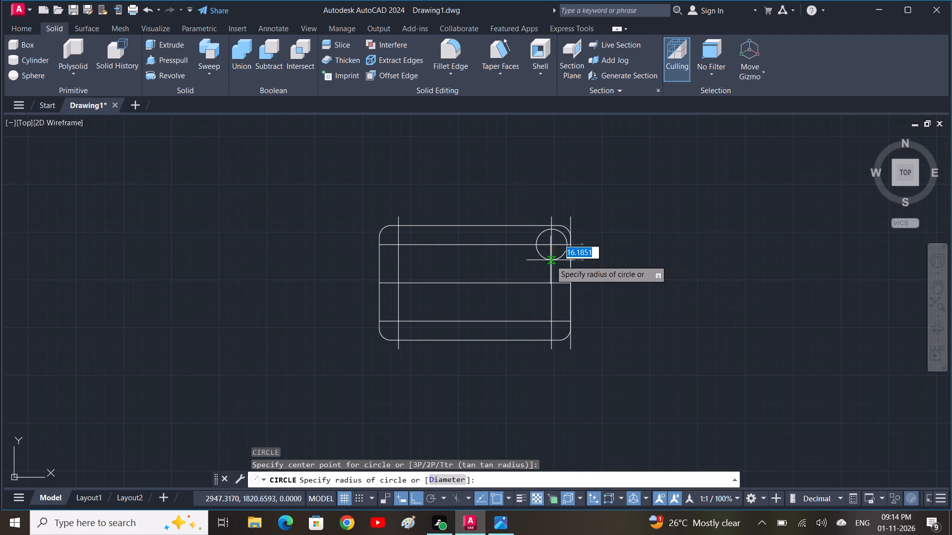
key(1)
key(0)
key(space)
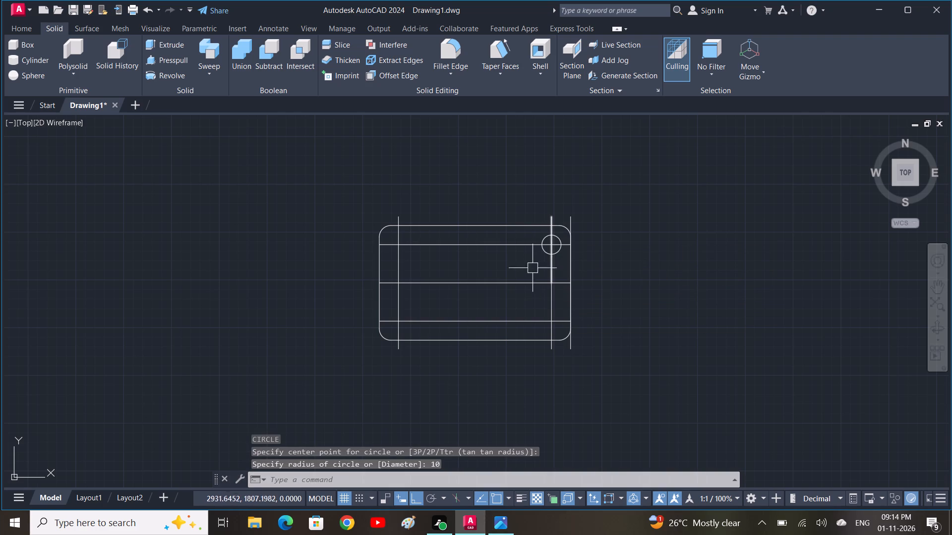
Copy the corner circle from its centre to the other three construction-line intersections on the plate.
click(542, 254)
text(CO)
key(space)
click(552, 241)
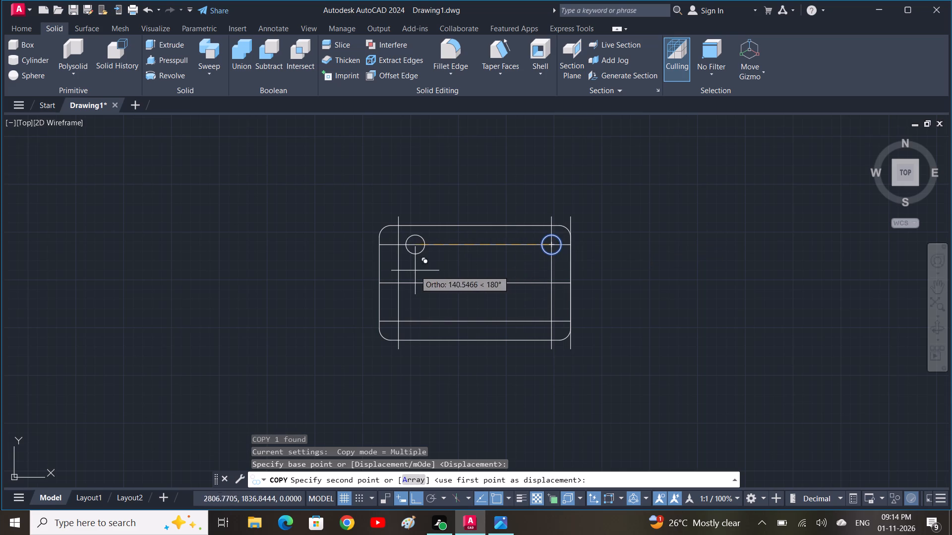
scroll(394, 245, up, 2)
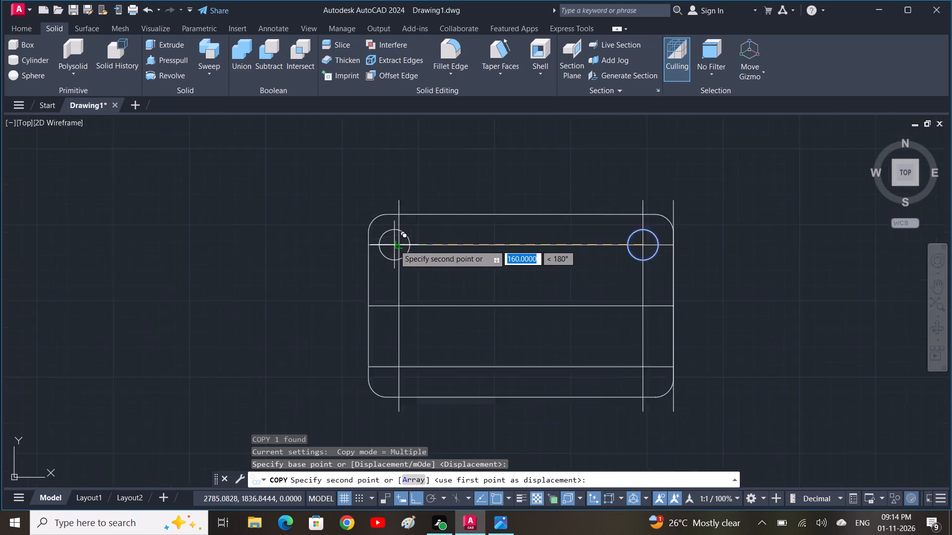
click(397, 244)
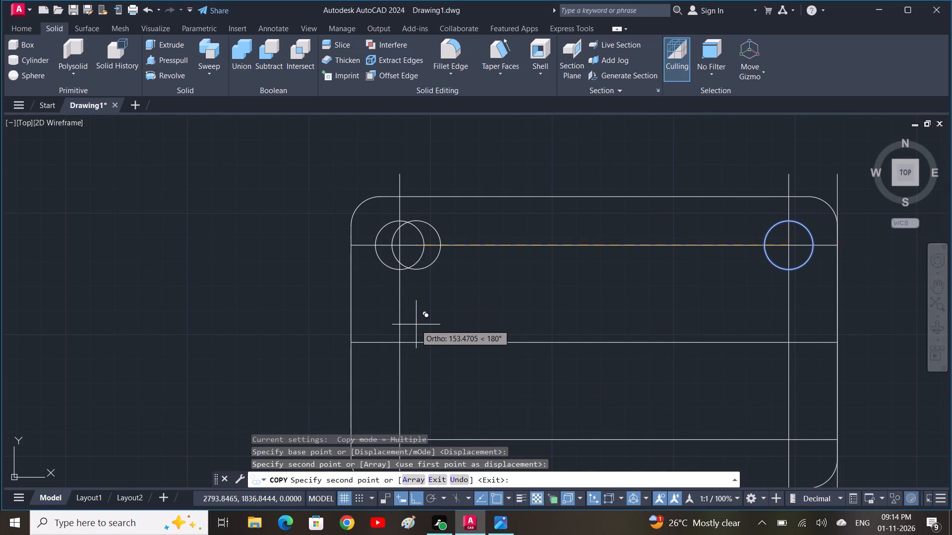
middle_drag(416, 324, 436, 288)
scroll(447, 294, down, 2)
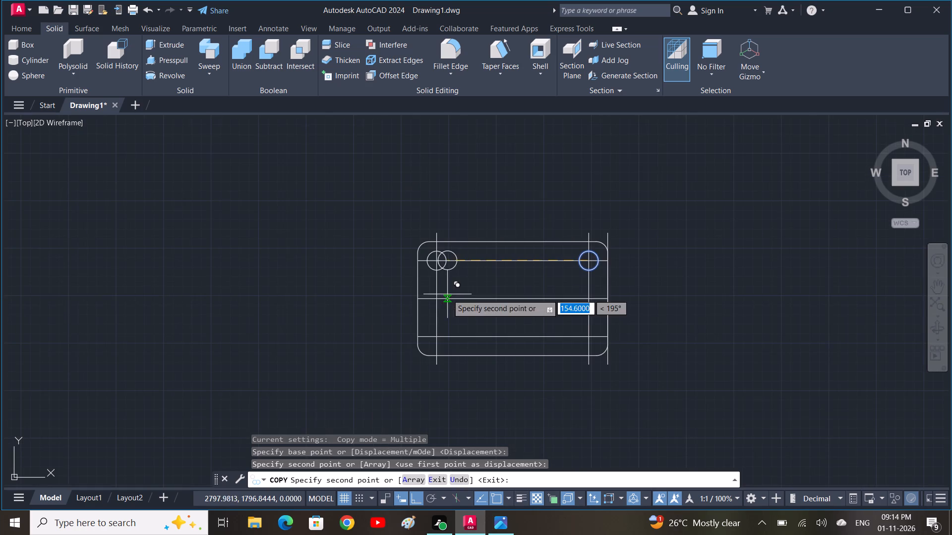
click(438, 337)
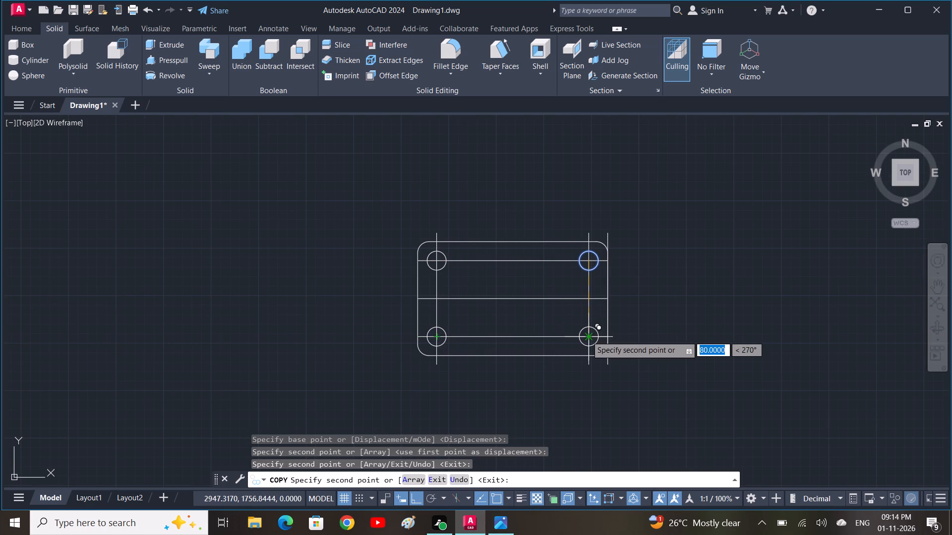
click(587, 336)
key(Escape)
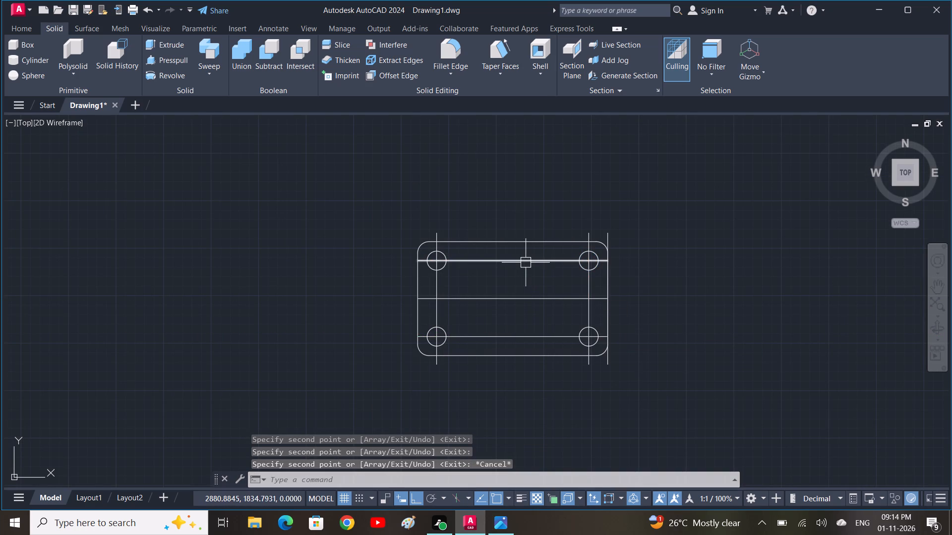
Delete all vertical construction lines through the hole circles and along the plate's right edge.
click(526, 262)
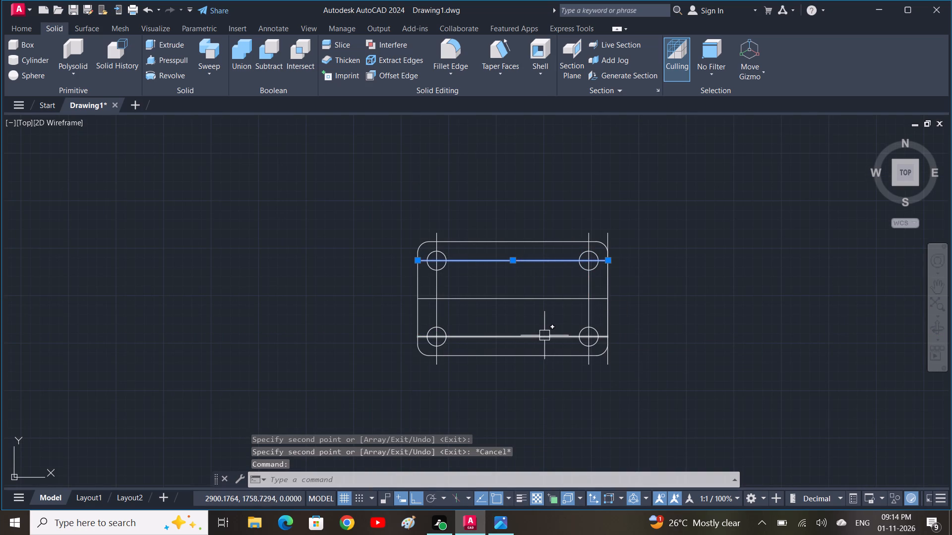
key(Escape)
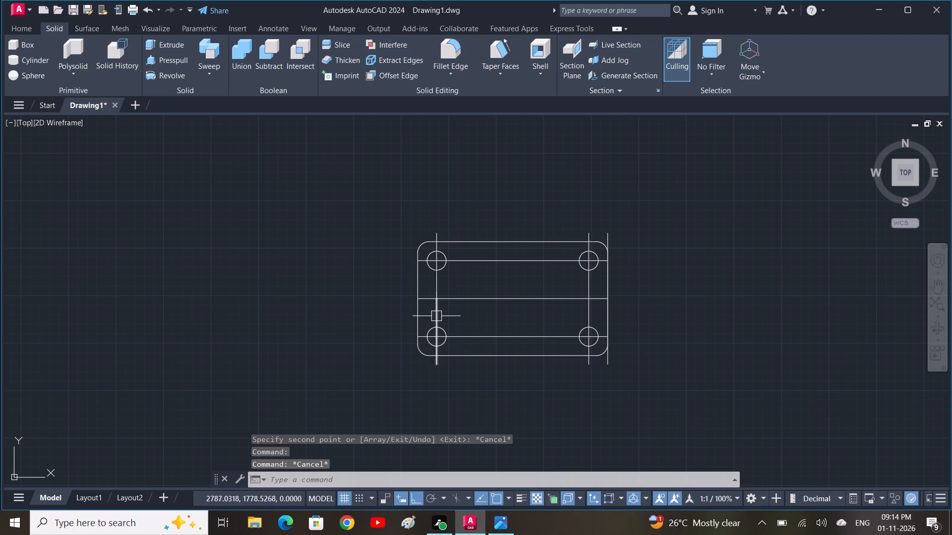
click(436, 316)
click(433, 280)
key(Delete)
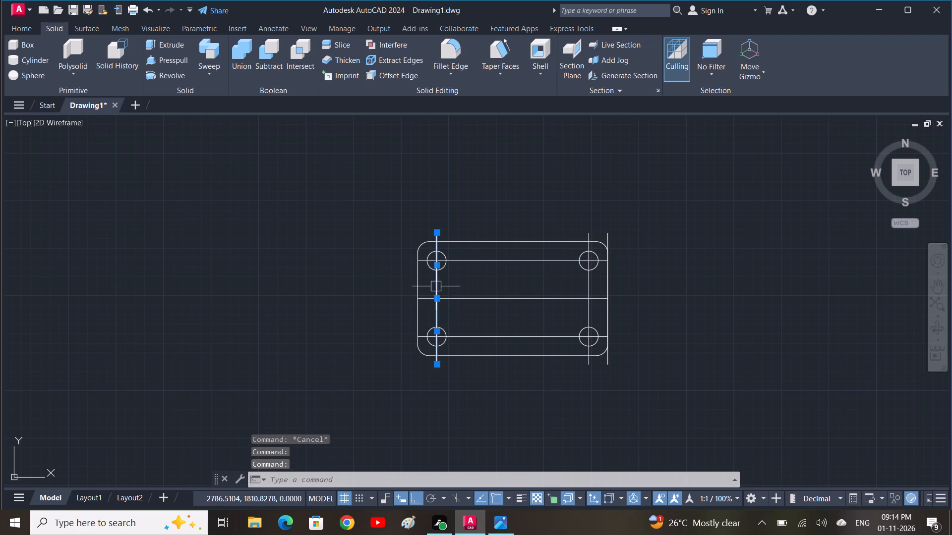
click(593, 275)
key(Delete)
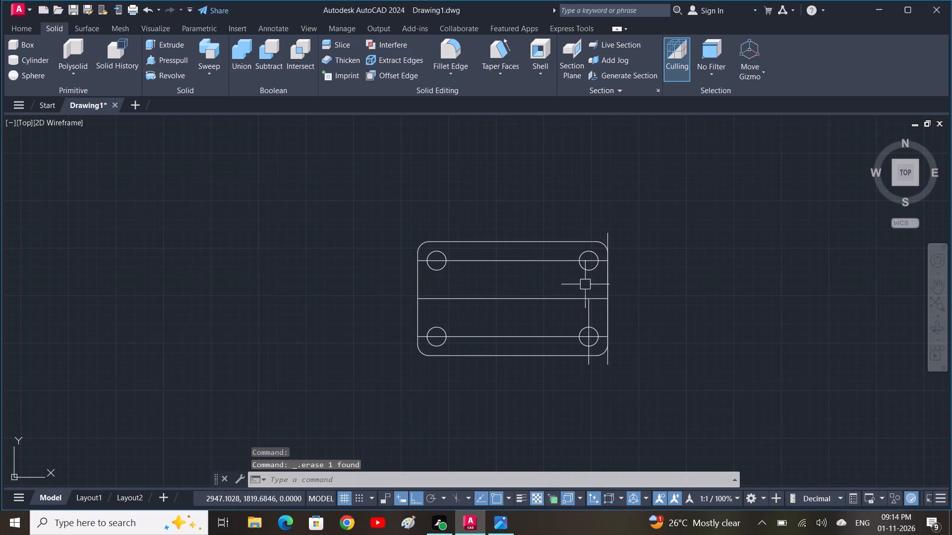
click(590, 313)
key(Delete)
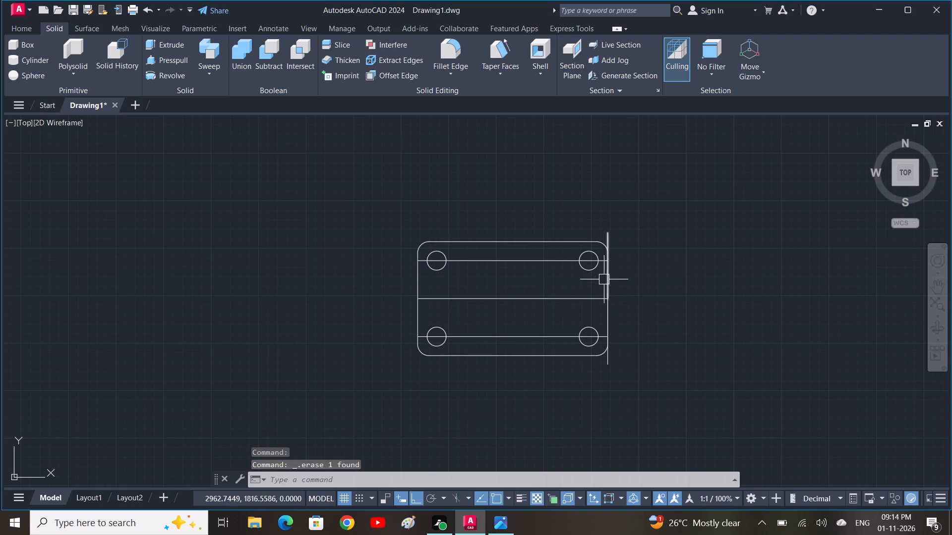
click(606, 277)
key(Delete)
click(610, 321)
key(Delete)
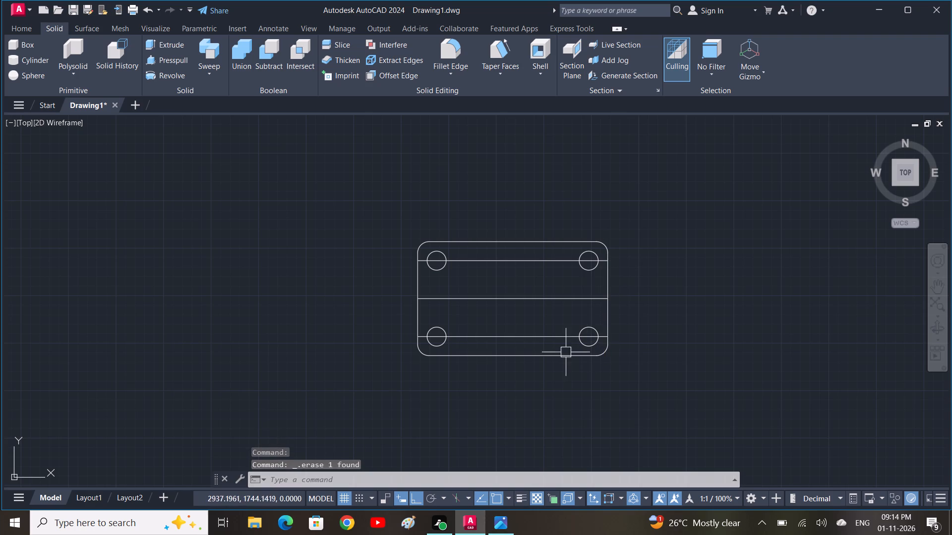
Consult the 3D DAI 1 image, then draw an 80 line along the centreline from its left end, ending in a short downward segment.
click(507, 524)
scroll(460, 306, down, 1)
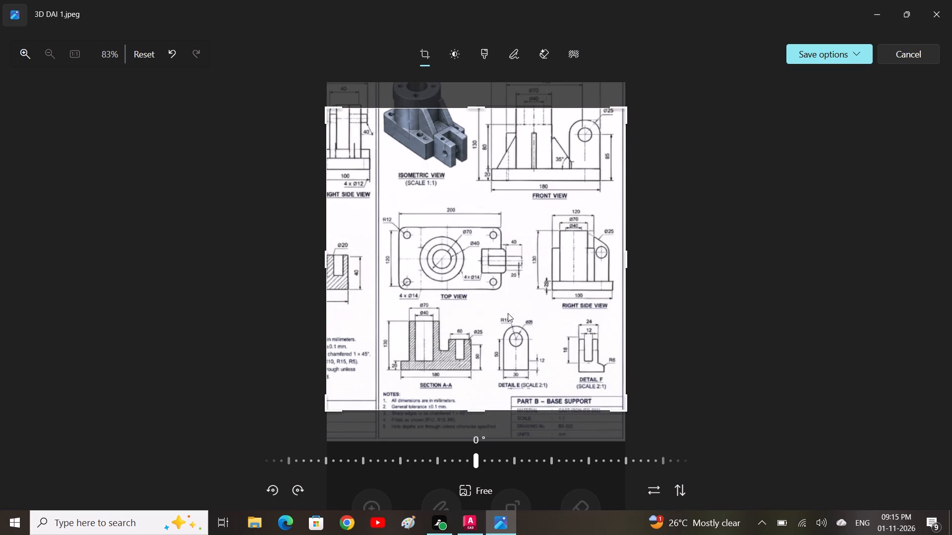
middle_drag(508, 313, 509, 357)
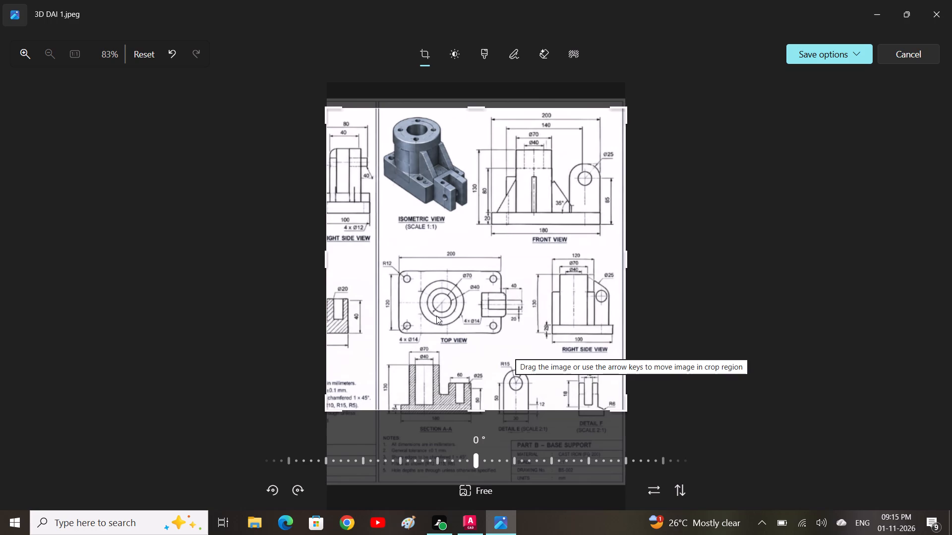
click(476, 529)
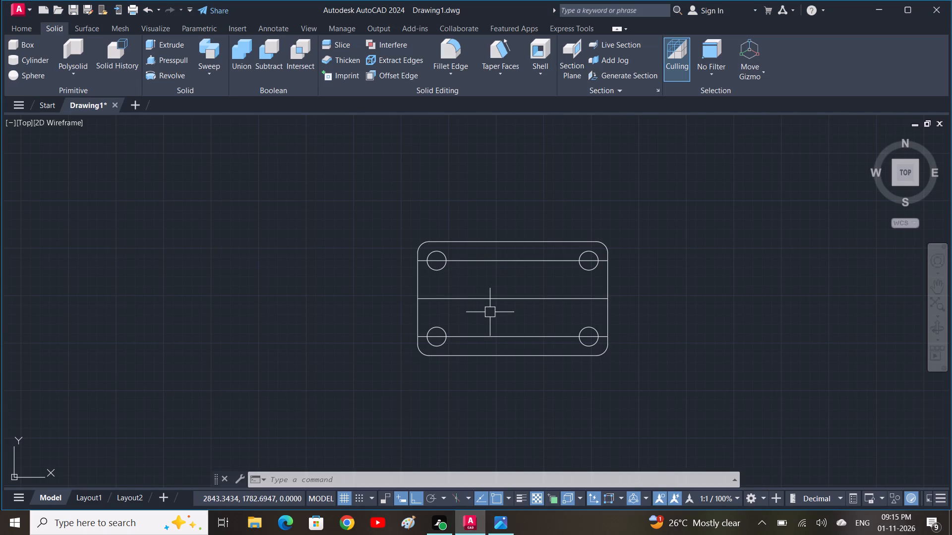
key(l)
key(space)
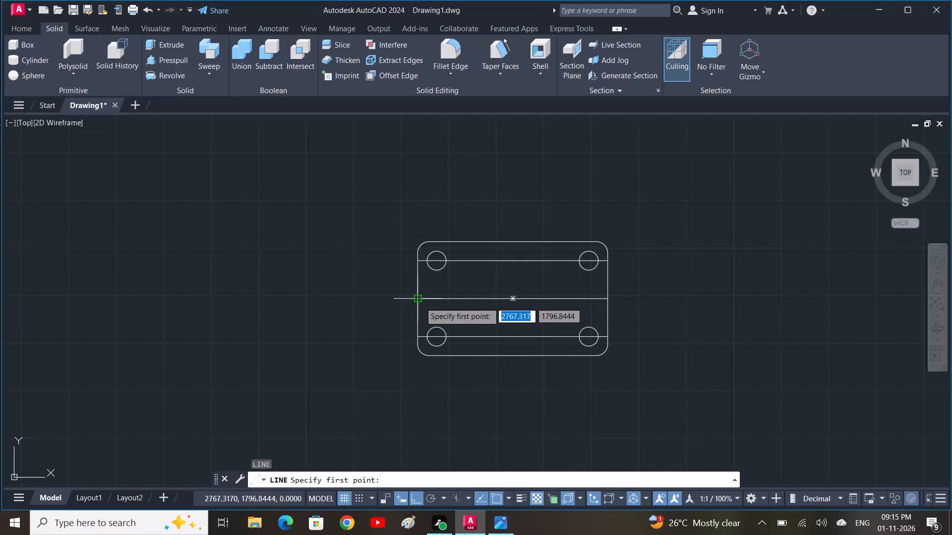
click(418, 301)
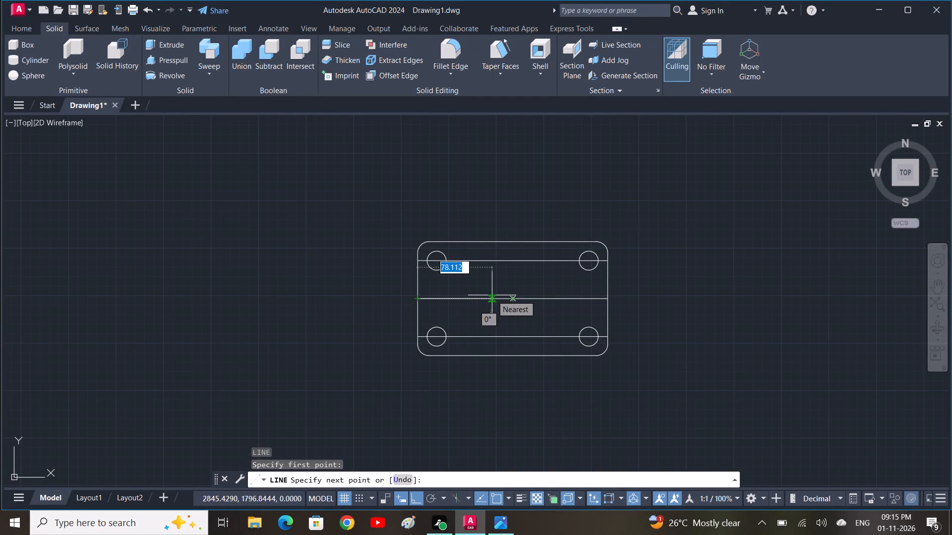
text(80)
key(space)
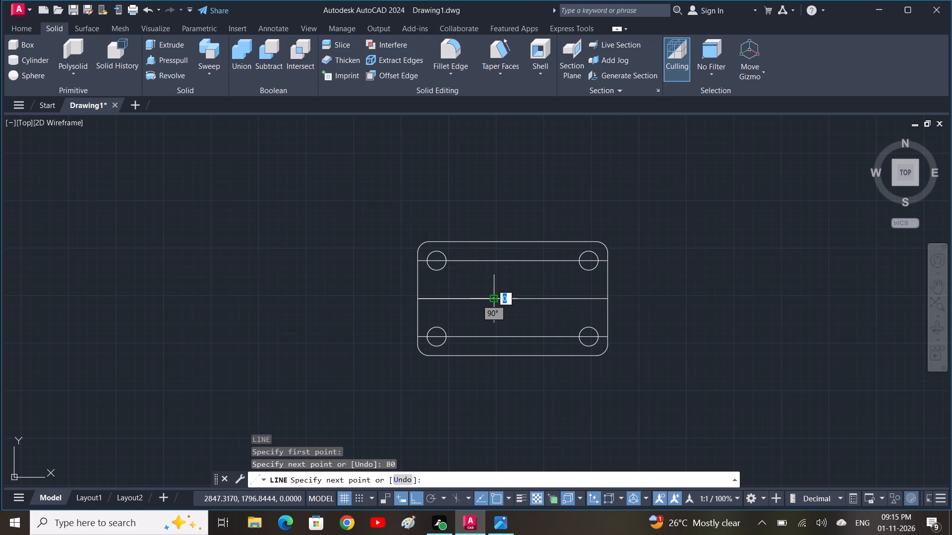
click(492, 306)
key(space)
Draw a circle of diameter 70 centred on the right end of the 80 line.
text(C)
key(space)
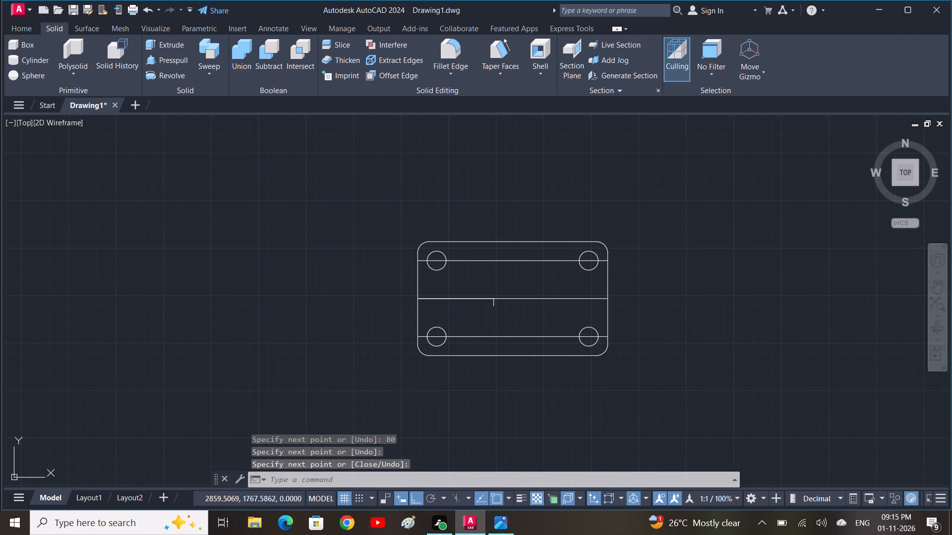
click(493, 298)
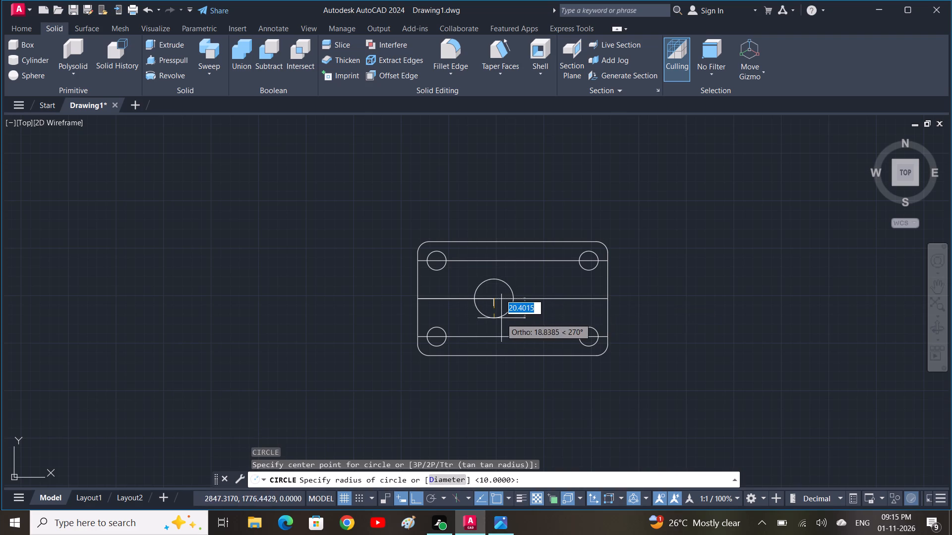
text(D)
key(space)
text(70)
key(space)
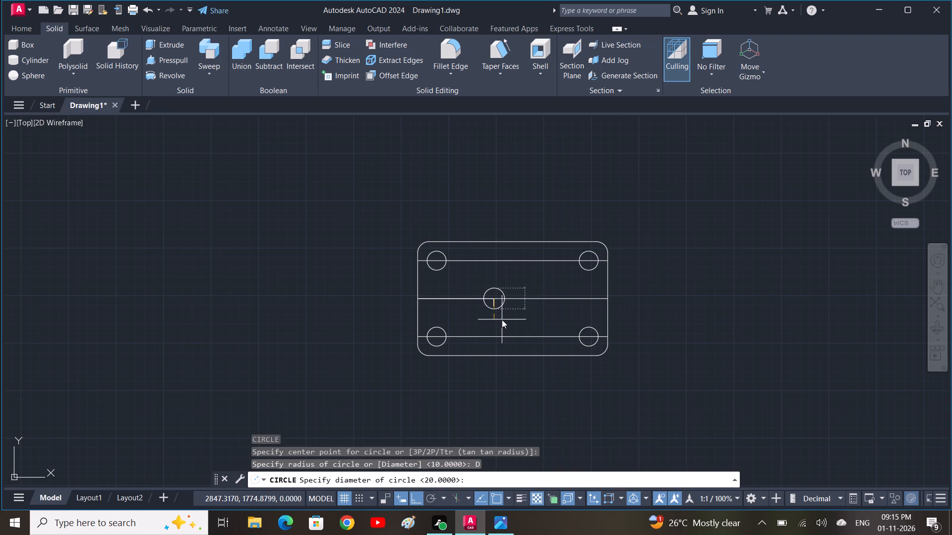
Check the reference image and draw a concentric circle of diameter 40 inside the 70 diameter circle.
click(500, 522)
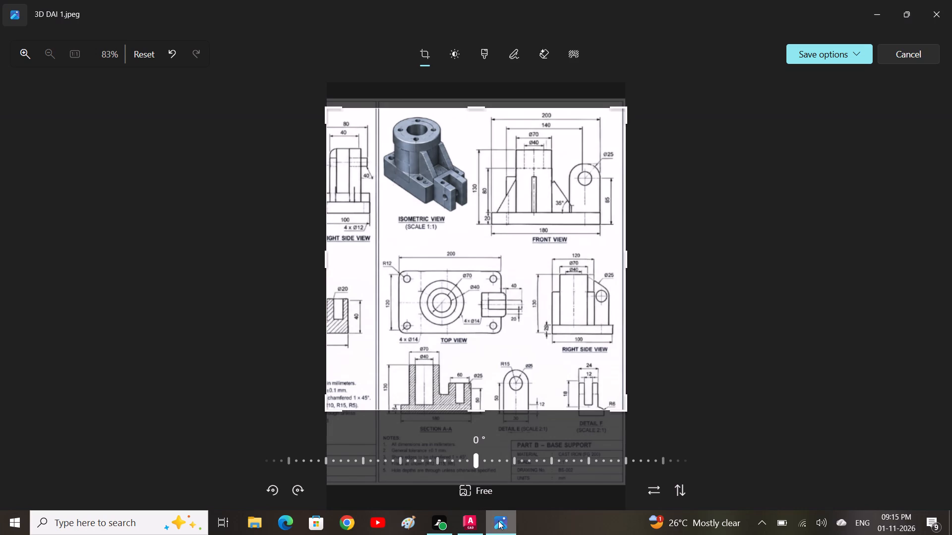
click(467, 521)
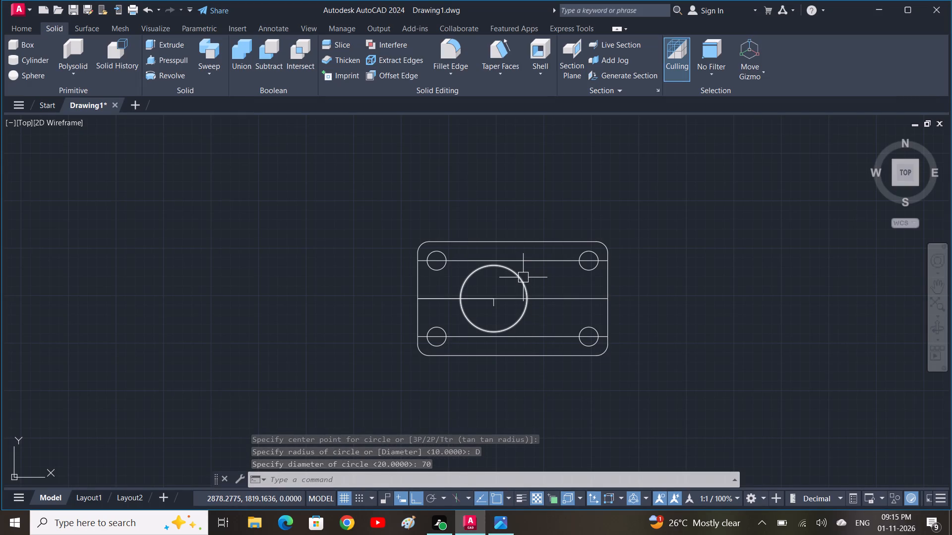
key(c)
key(space)
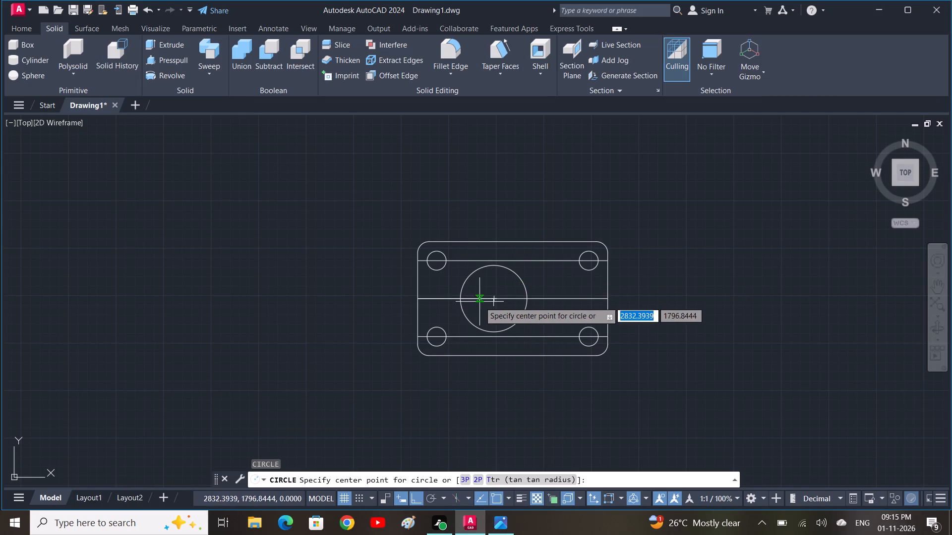
click(491, 297)
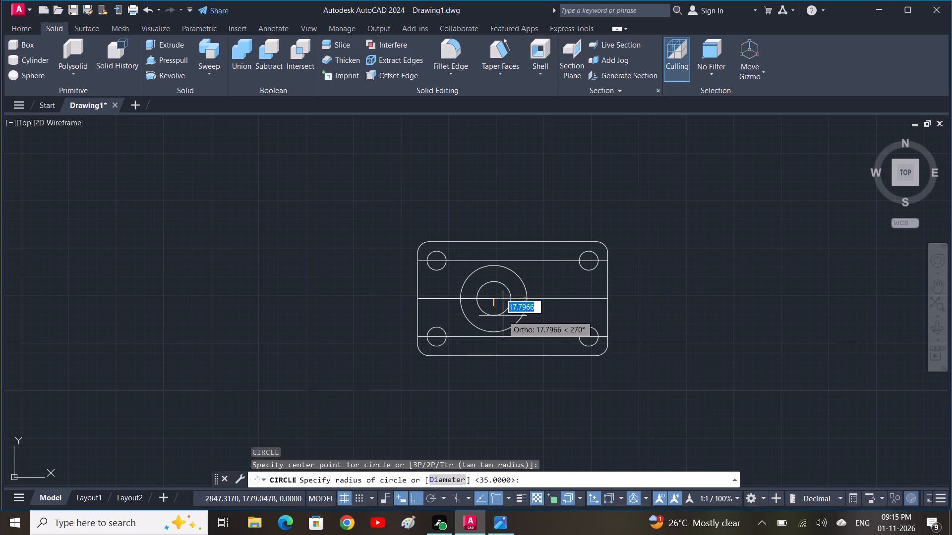
text(D)
key(space)
key(4)
text(0)
key(space)
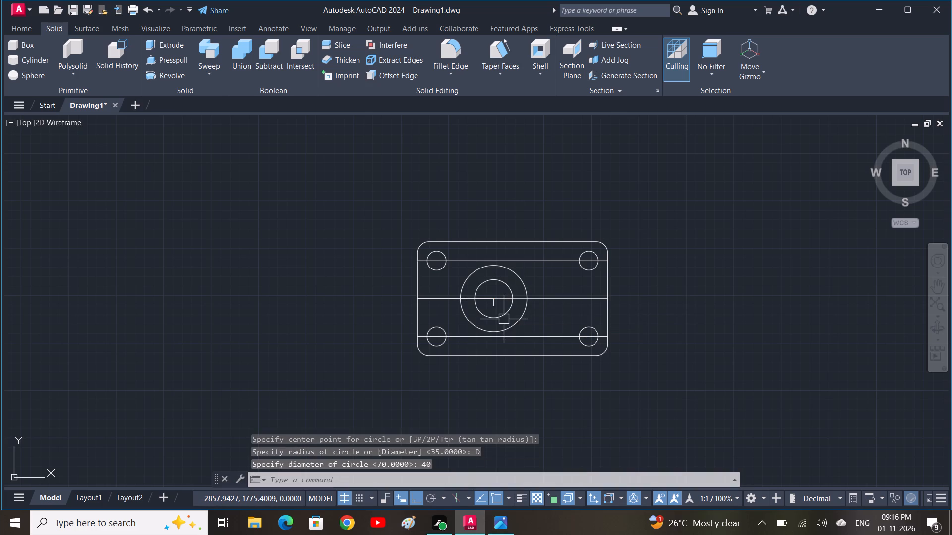
Delete the full-length horizontal centreline and the short vertical segment at the circles' centre.
click(565, 297)
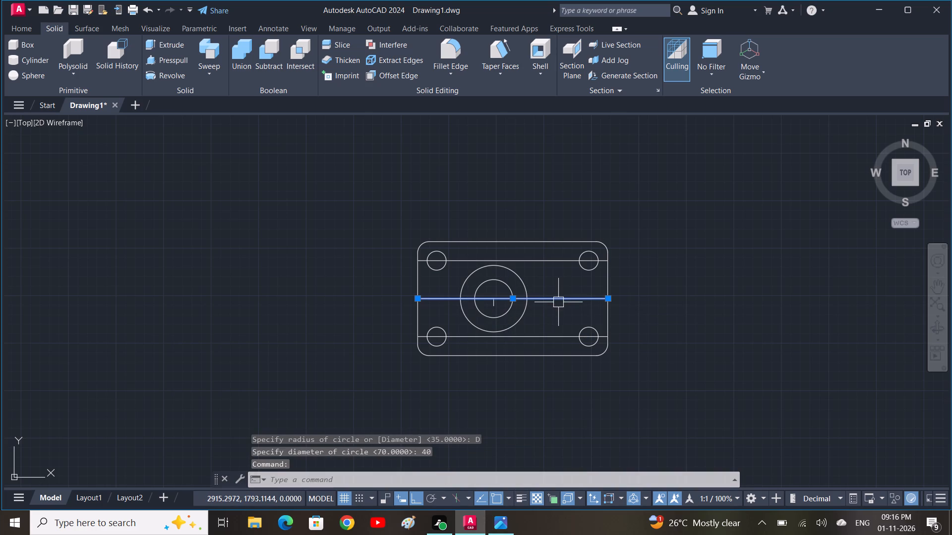
key(Delete)
click(496, 305)
key(Delete)
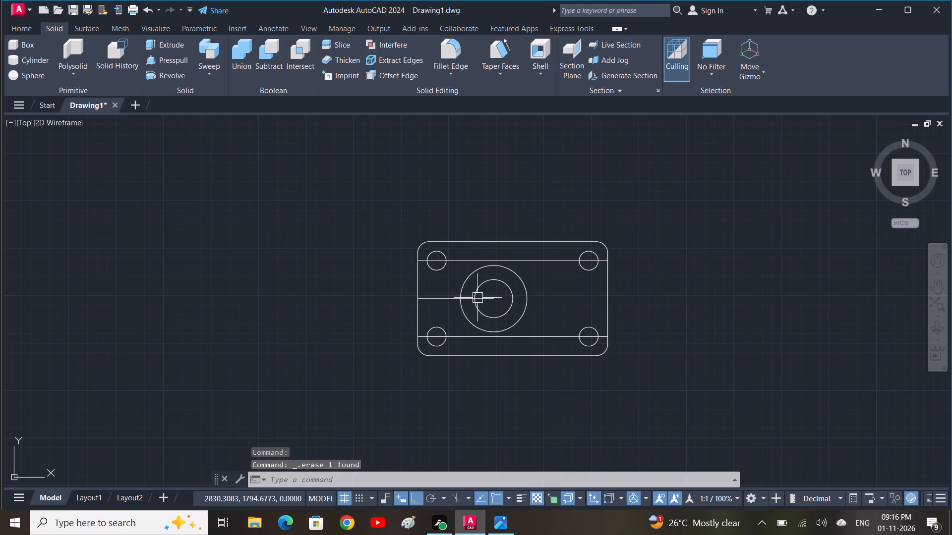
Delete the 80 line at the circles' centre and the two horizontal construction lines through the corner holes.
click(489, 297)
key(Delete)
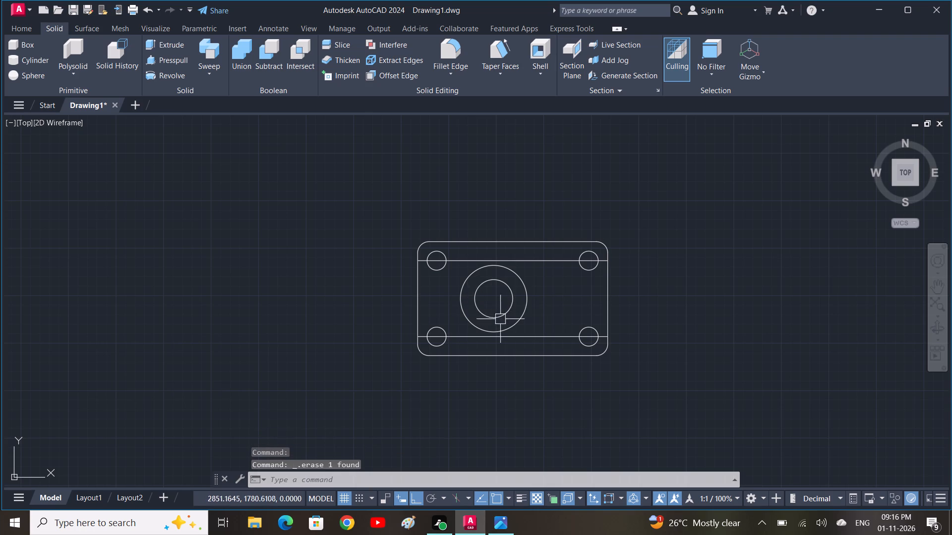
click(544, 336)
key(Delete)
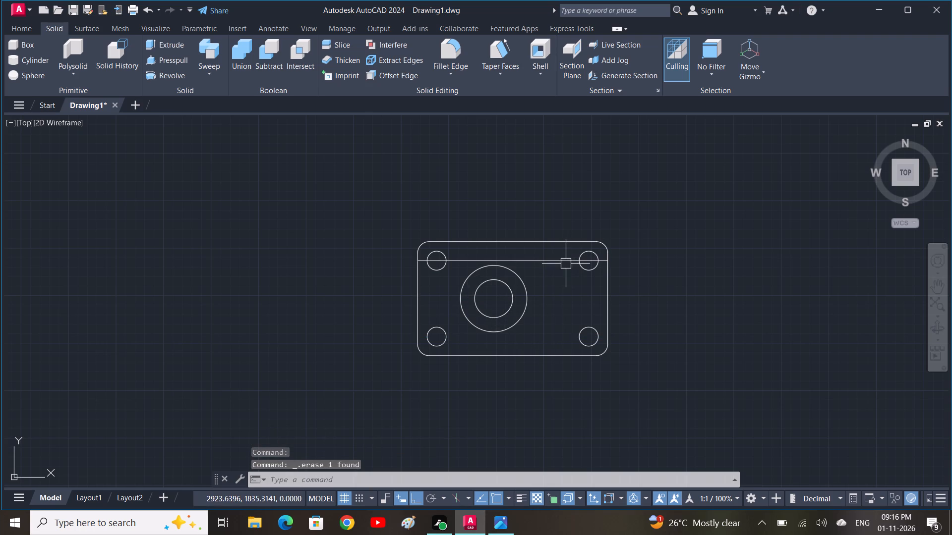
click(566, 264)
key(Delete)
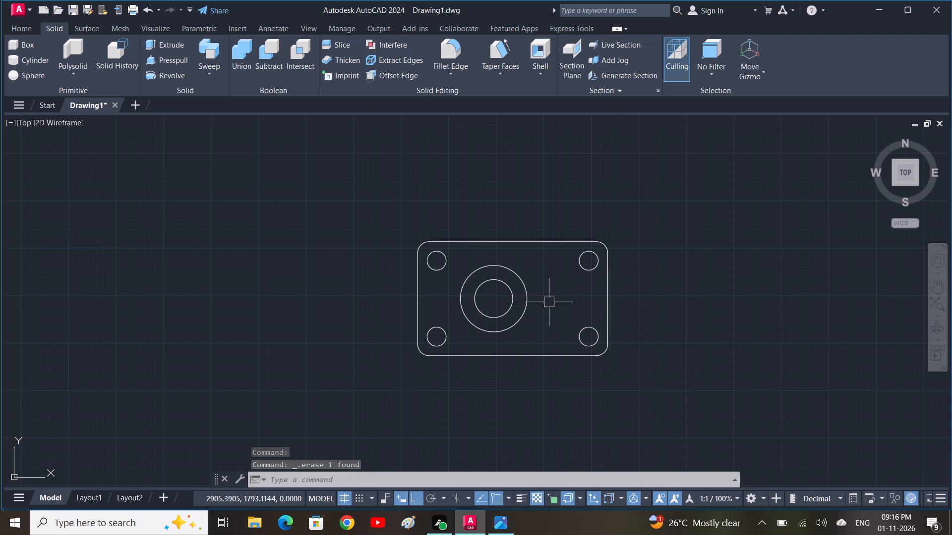
Check the 3D DAI 1 image, then undo the recent erasures back to the full-length centreline and short vertical segment.
click(494, 514)
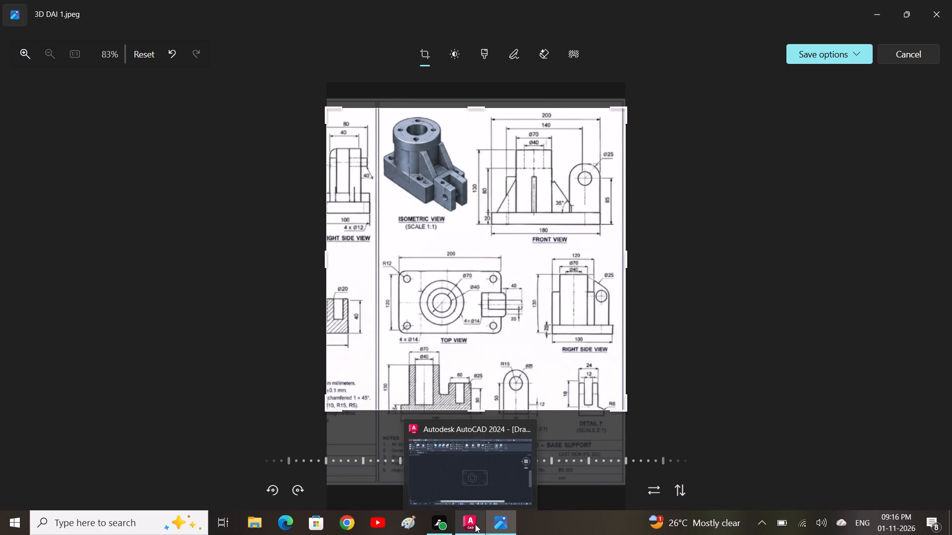
click(475, 524)
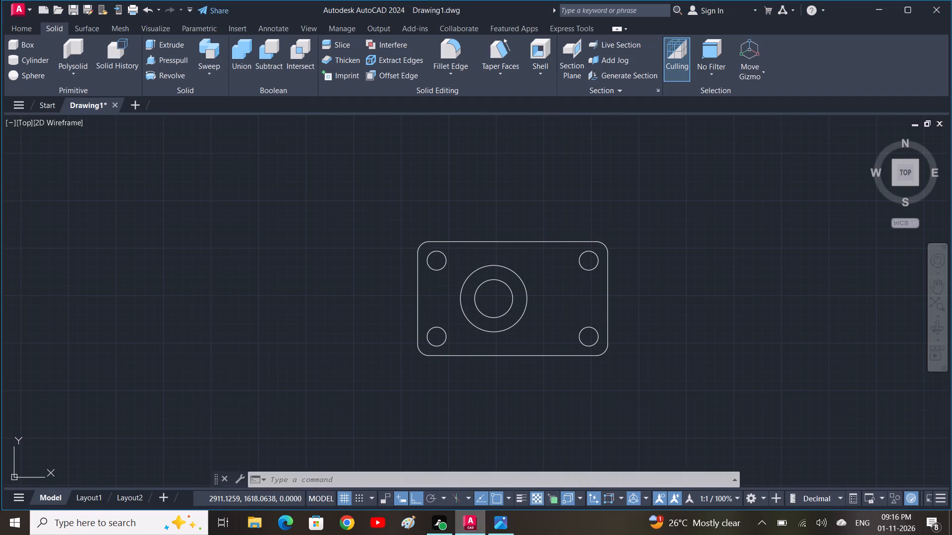
key(l)
key(space)
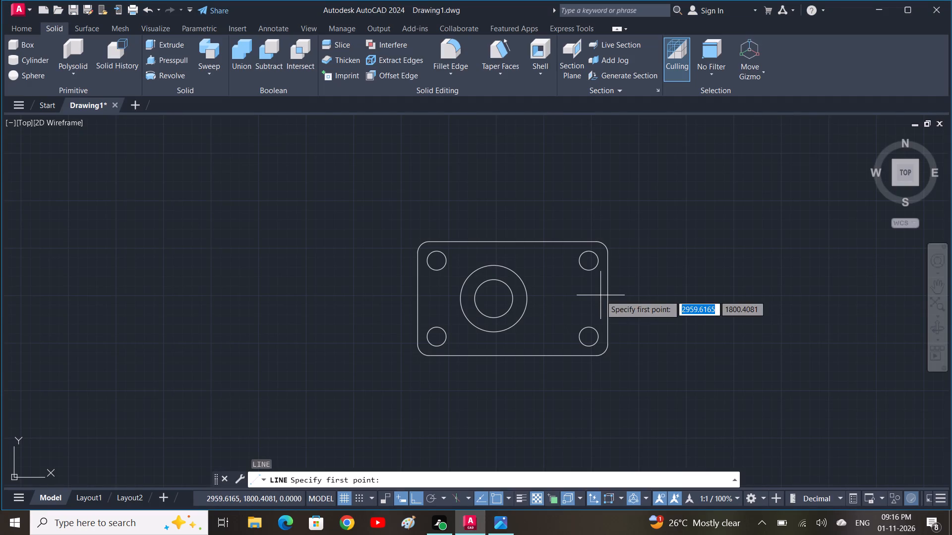
key(Escape)
text(U)
key(space)
key(space)
key(space)
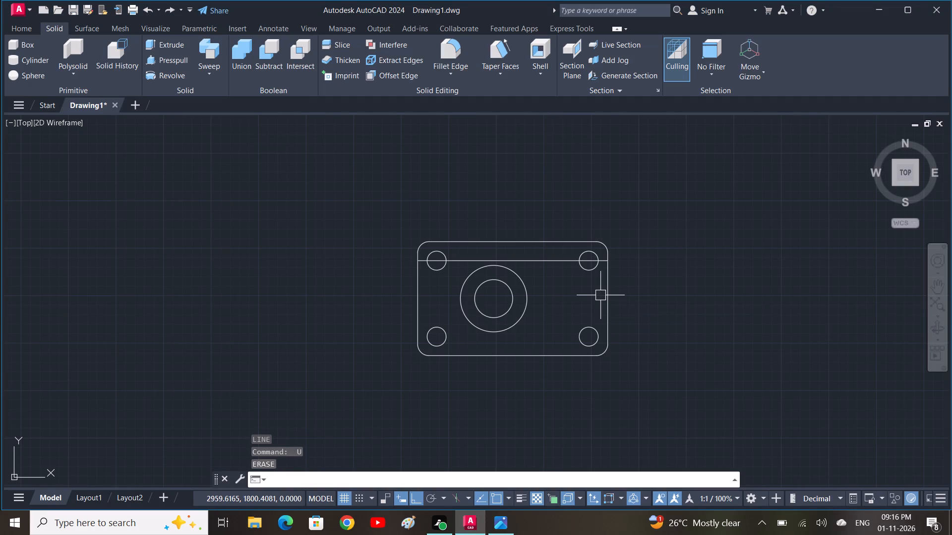
key(space)
key(space)
key(space)
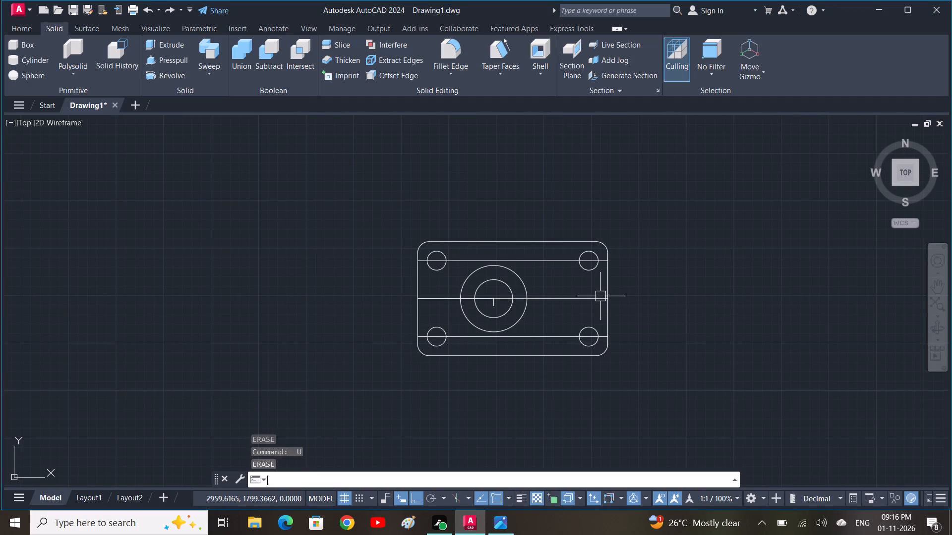
Delete the short vertical segment at the circles' centre and the 80 line, keeping the full-length centreline.
click(493, 304)
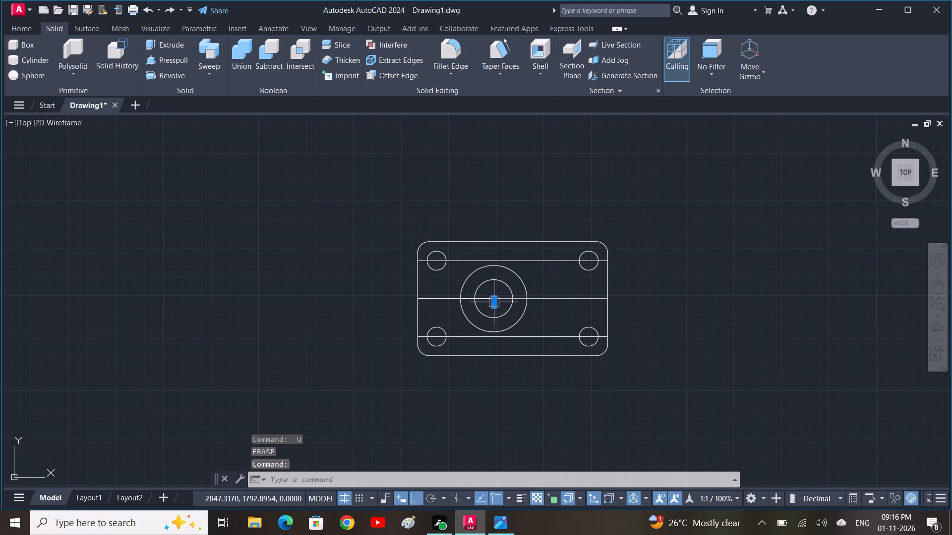
key(Delete)
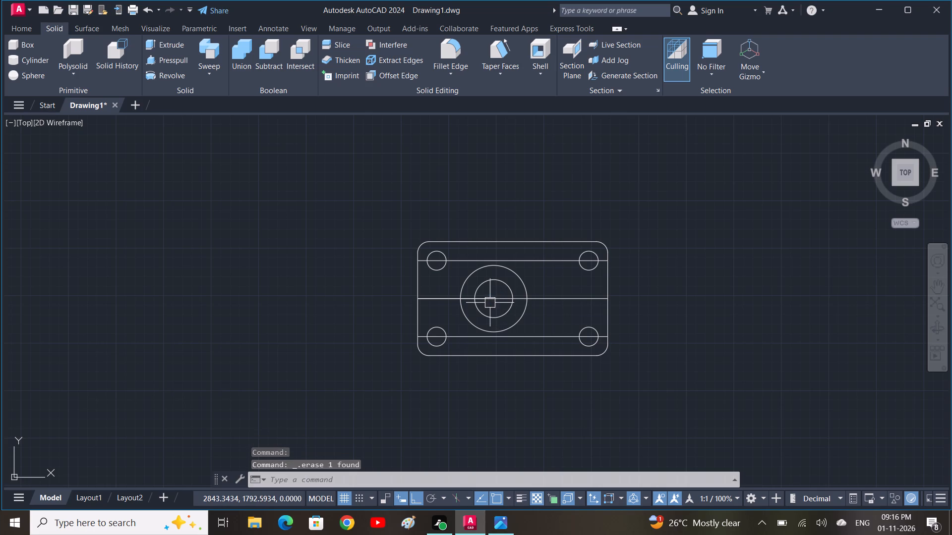
click(489, 299)
key(Delete)
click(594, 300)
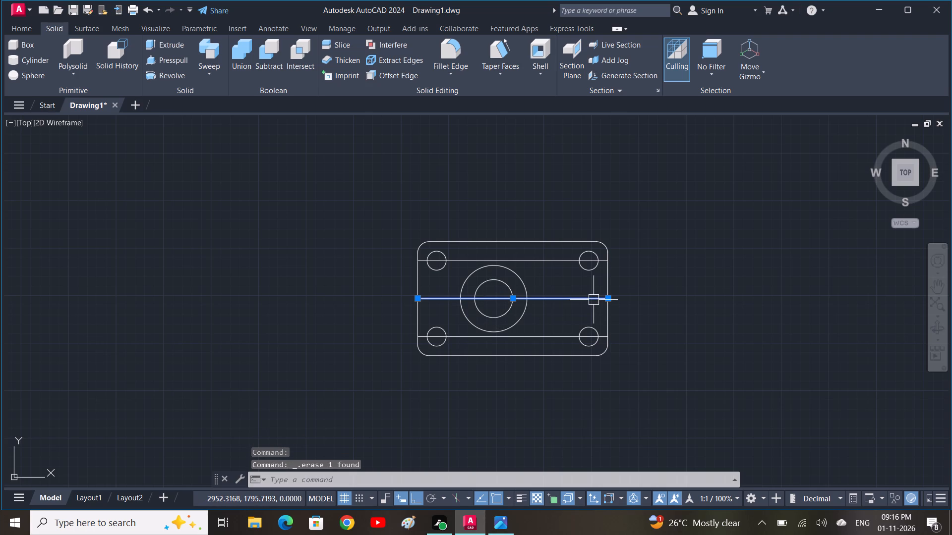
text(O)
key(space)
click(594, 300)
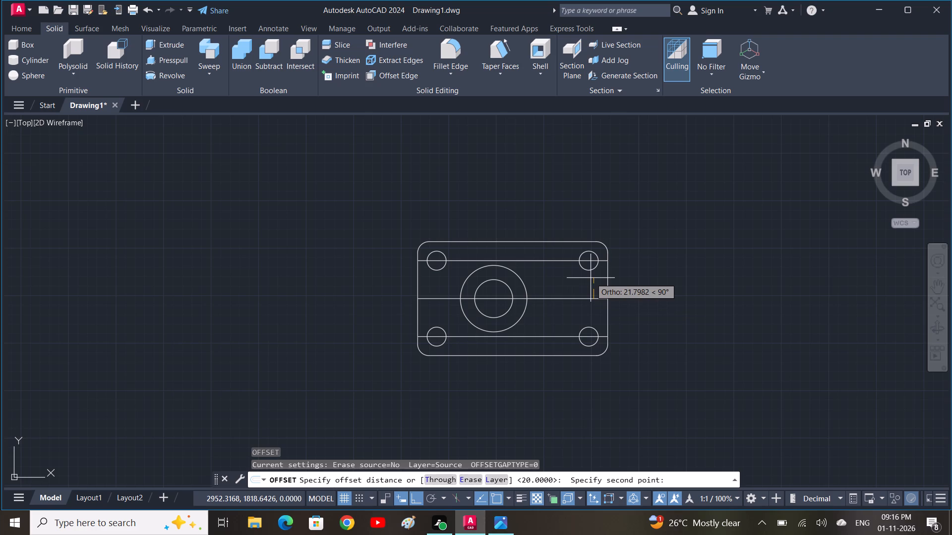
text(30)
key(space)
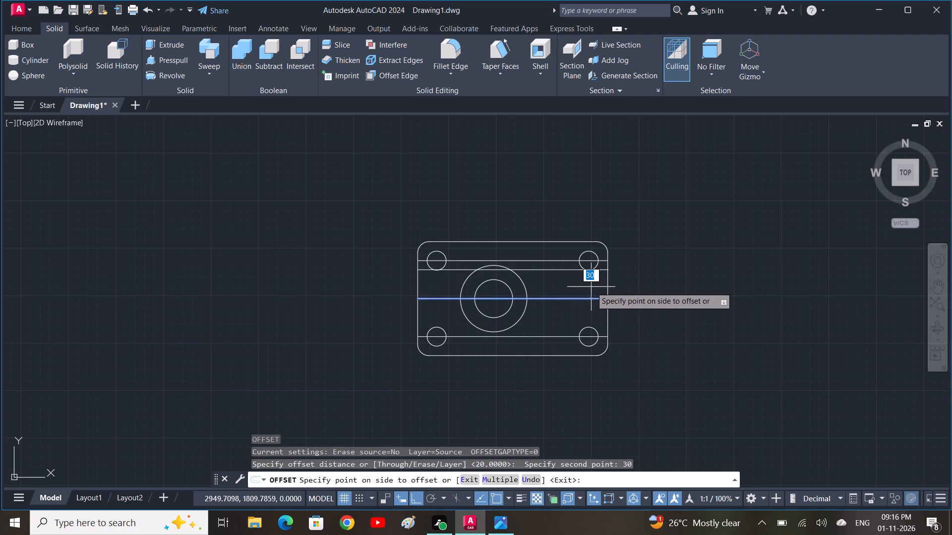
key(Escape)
Offset the full-length horizontal centreline by 20 to both its upper and lower sides.
key(space)
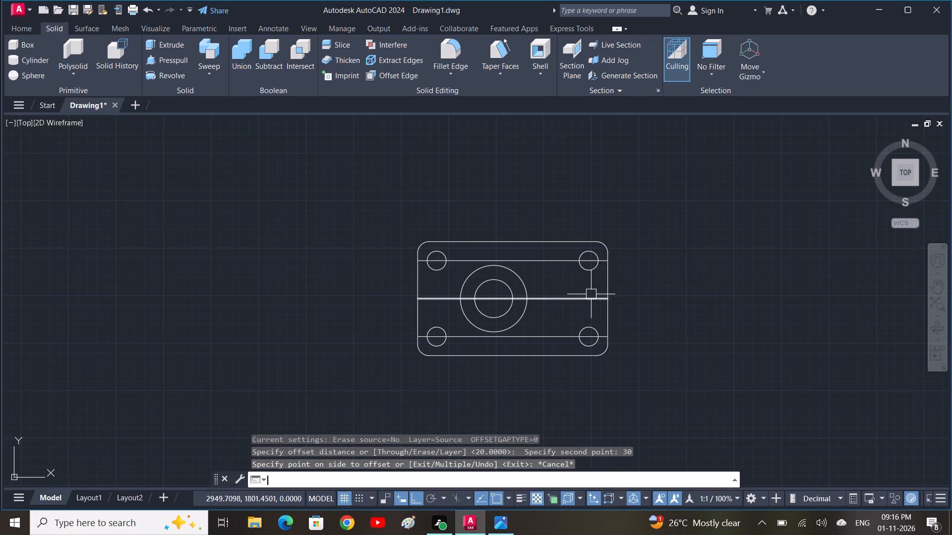
click(591, 295)
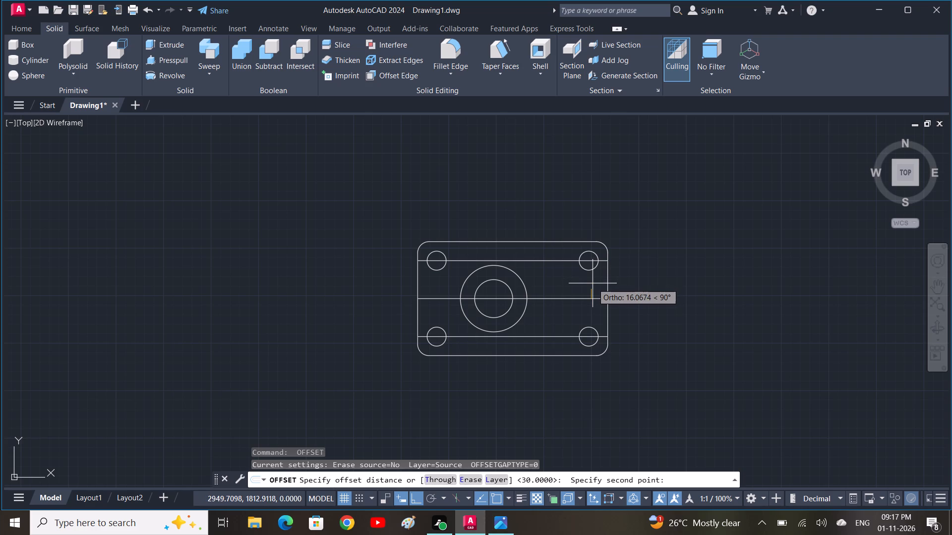
text(20)
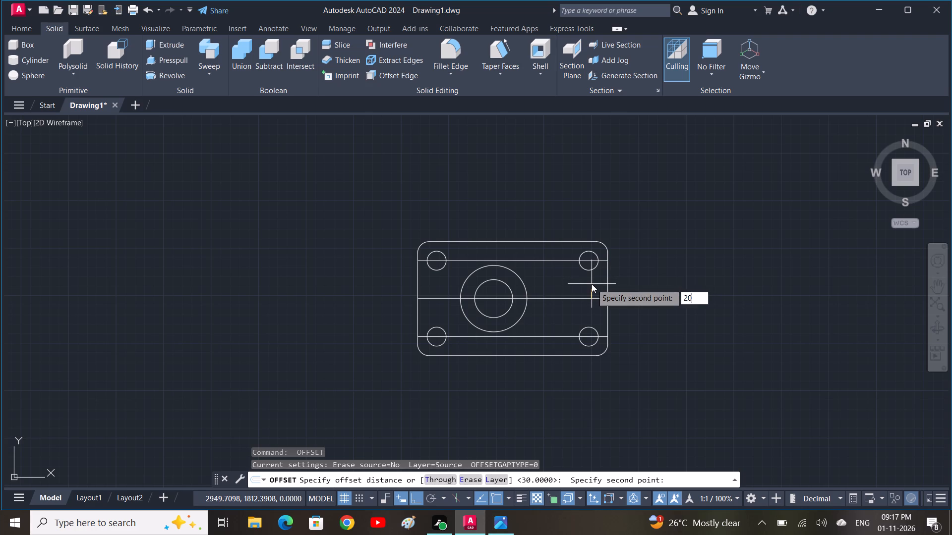
key(space)
click(594, 298)
click(595, 286)
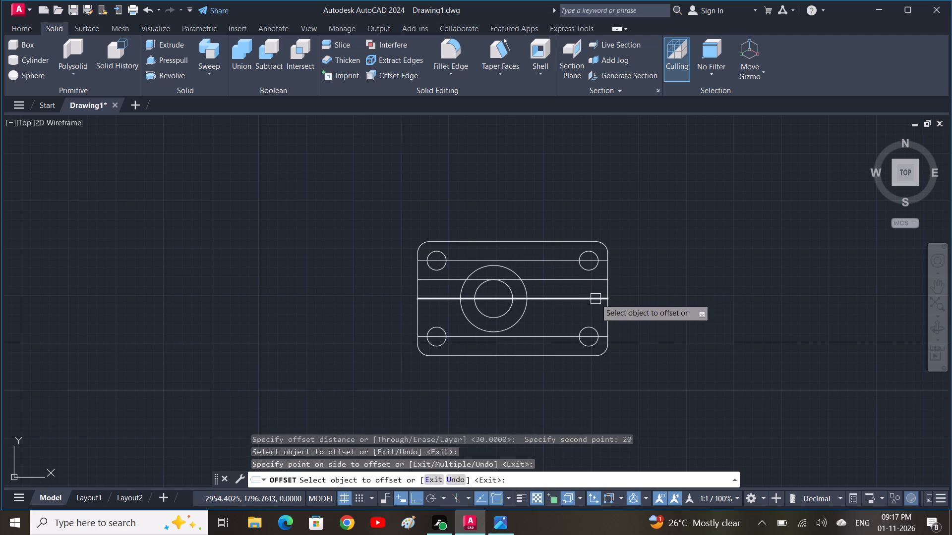
click(595, 299)
click(595, 308)
key(Escape)
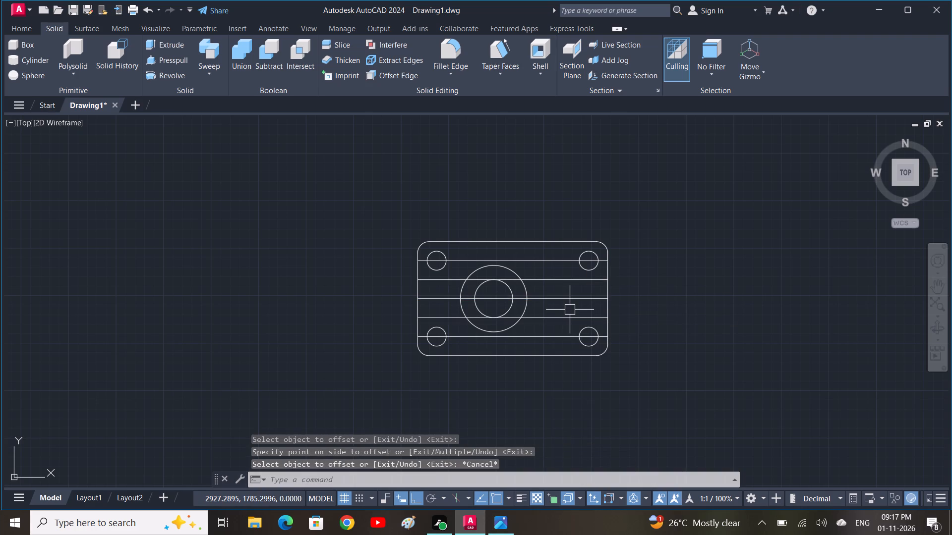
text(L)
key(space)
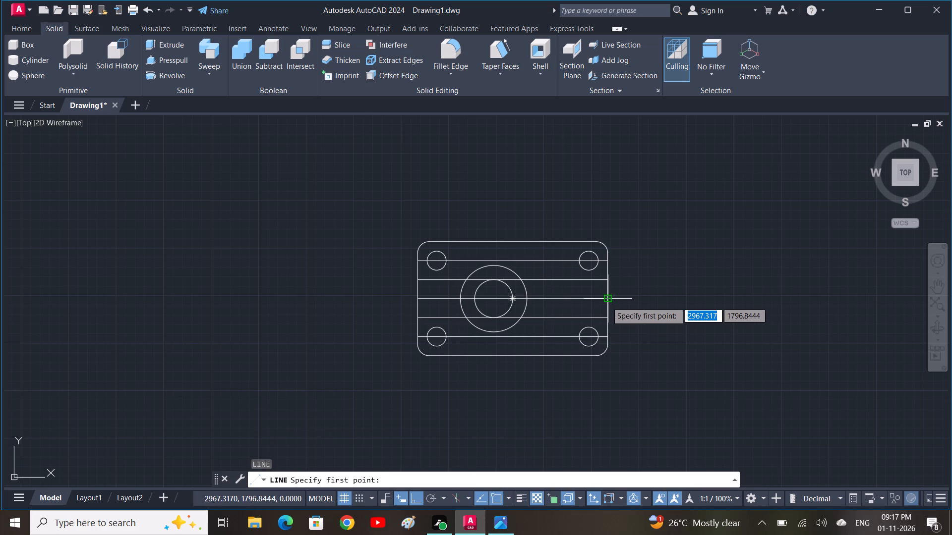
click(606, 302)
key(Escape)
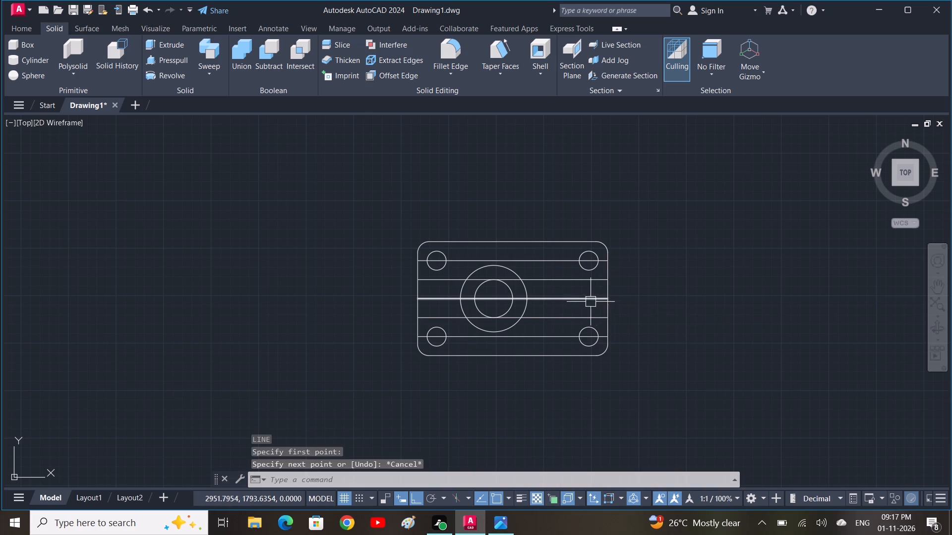
Draw a vertical line on the plate's right edge connecting the ends of the two offset lines.
text(L)
key(space)
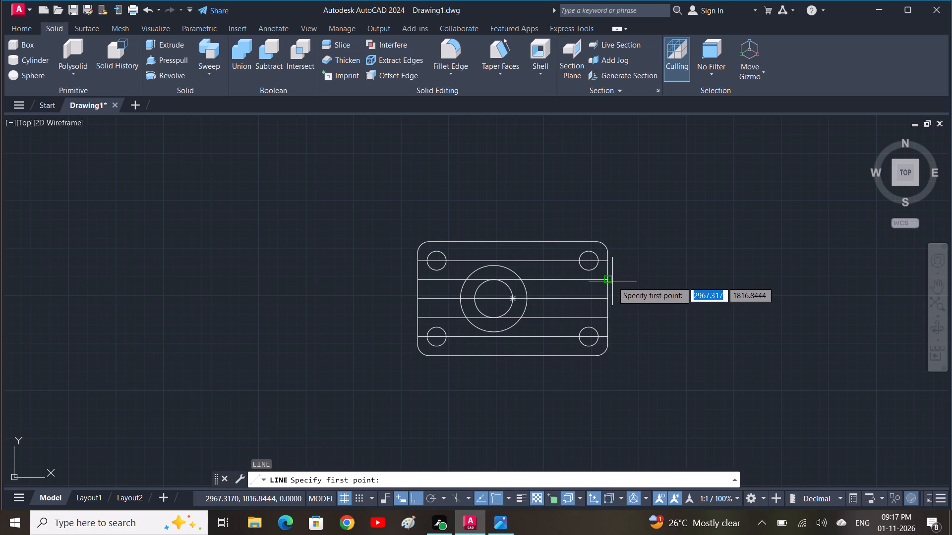
click(609, 281)
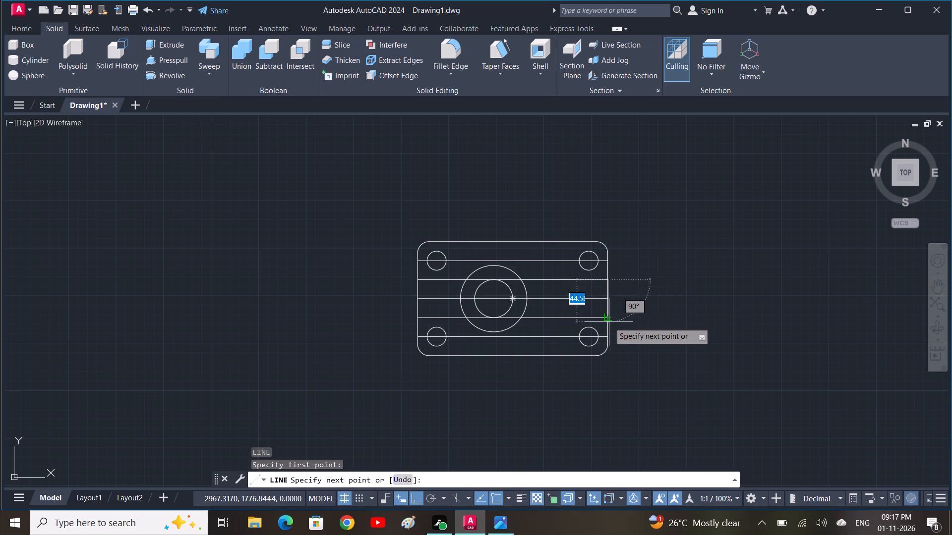
click(609, 322)
key(Escape)
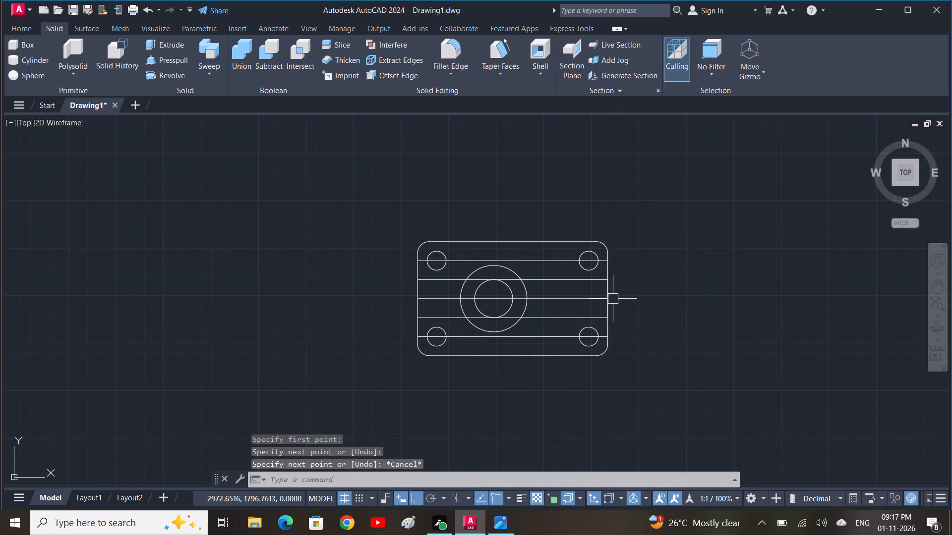
Offset the short vertical line on the plate's right edge by 40 toward the boss circles.
click(610, 297)
key(o)
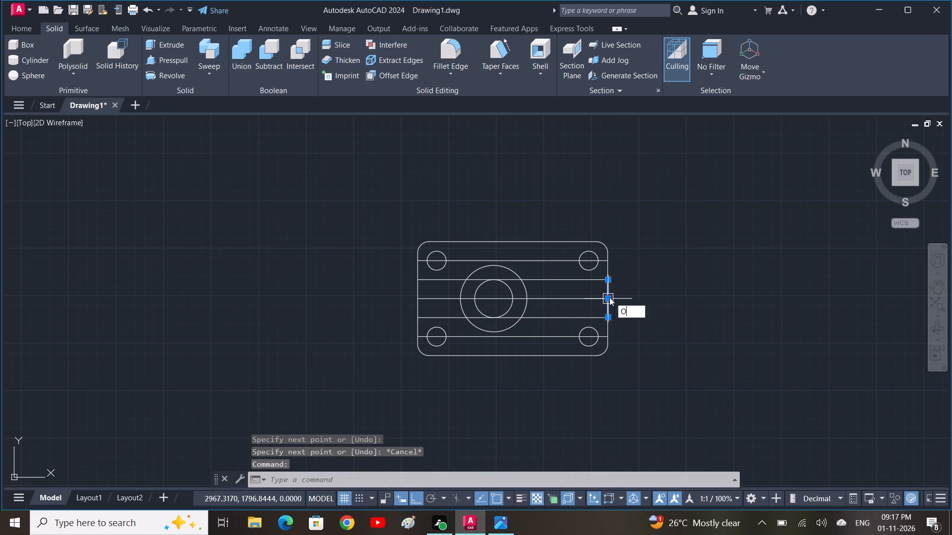
key(space)
click(609, 297)
text(40)
key(space)
click(571, 300)
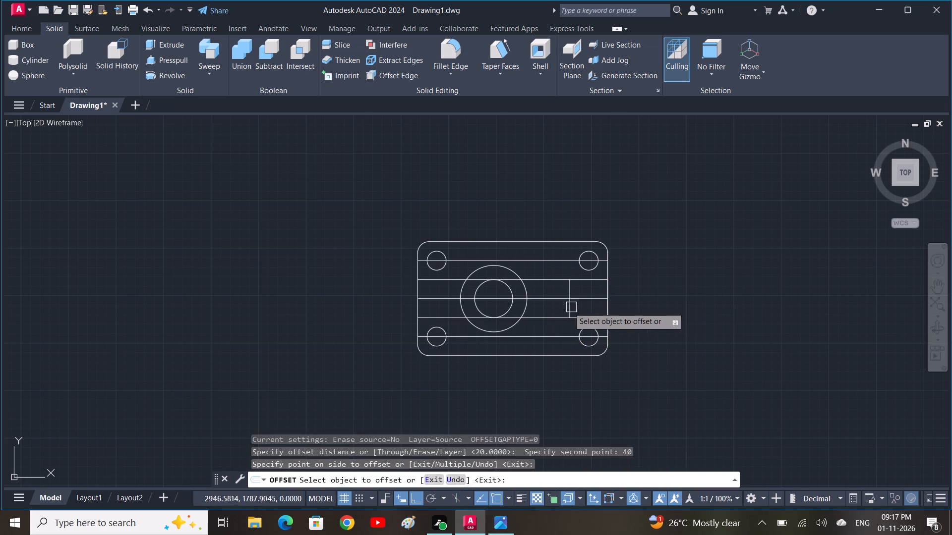
key(Escape)
Trim the centreline and its two offset lines between the 70 diameter circle and the new vertical line.
key(t)
key(r)
key(space)
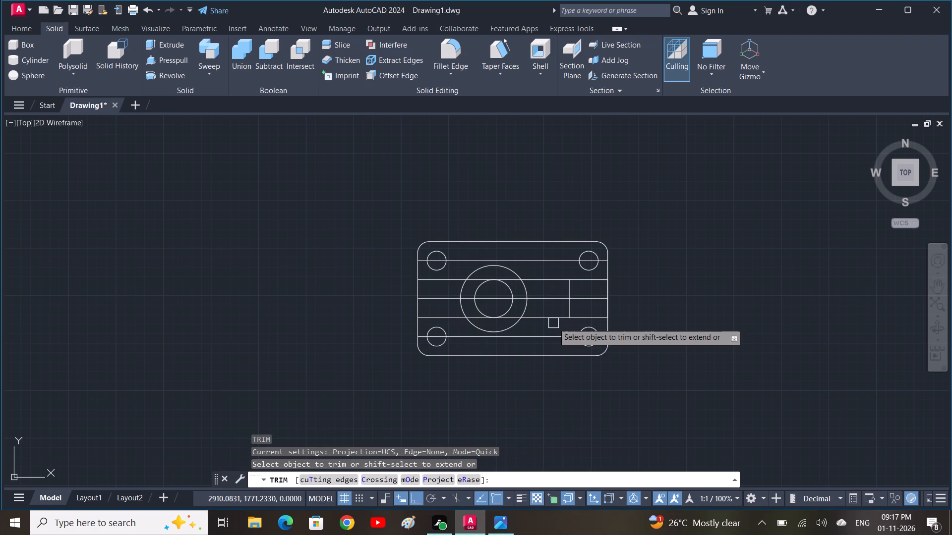
drag(553, 323, 555, 267)
key(Escape)
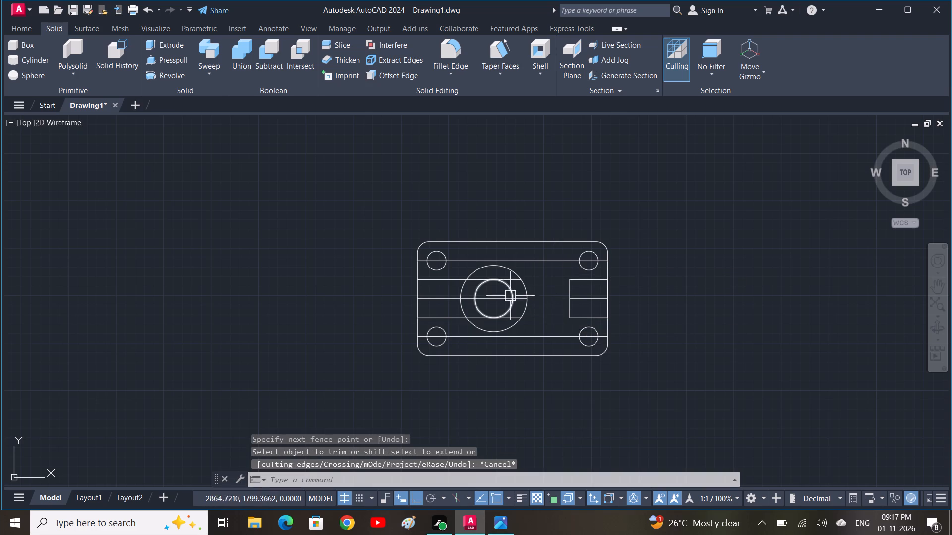
Delete the three leftover horizontal line pieces running from the plate's left edge through the boss circles.
click(461, 270)
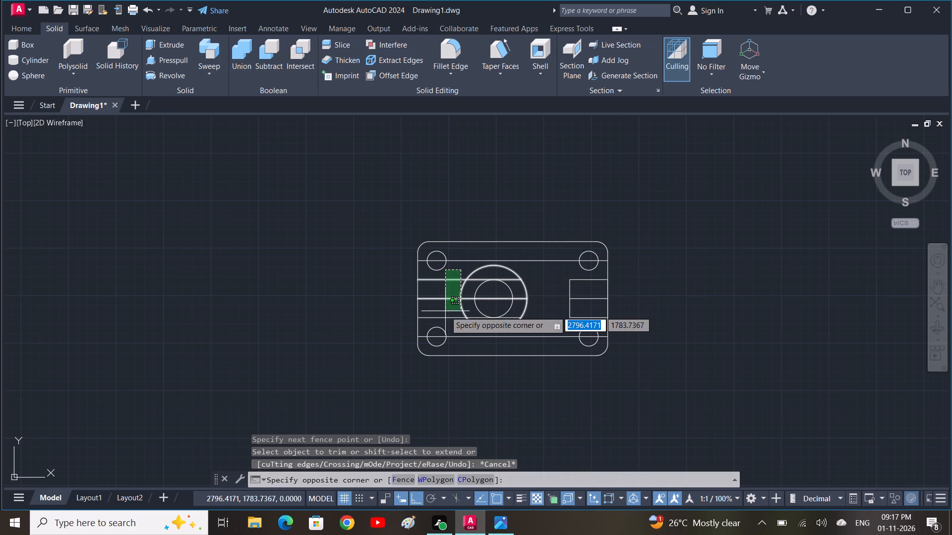
key(Escape)
scroll(445, 313, up, 2)
drag(465, 218, 463, 223)
click(453, 332)
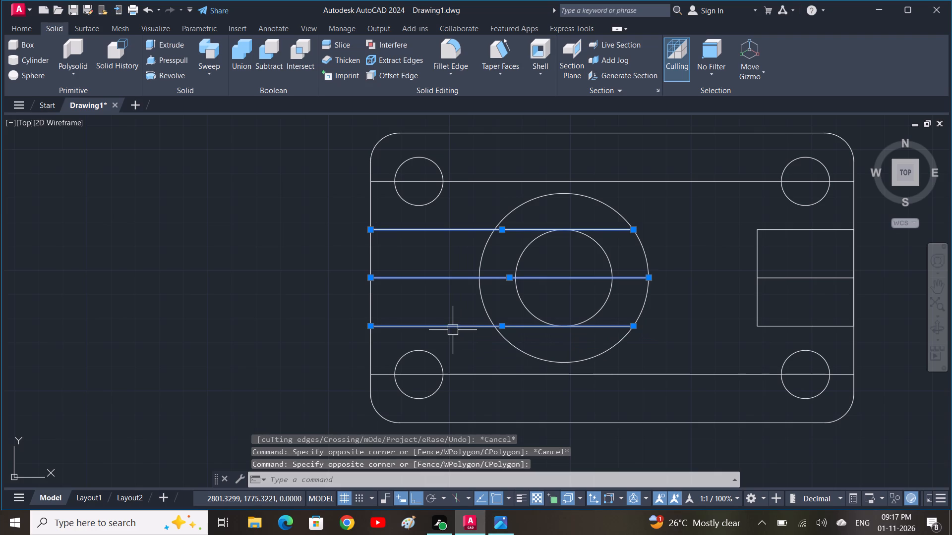
key(Delete)
Delete the two construction lines through the corner holes and the centreline piece inside the square at the right edge.
scroll(484, 298, down, 2)
click(553, 250)
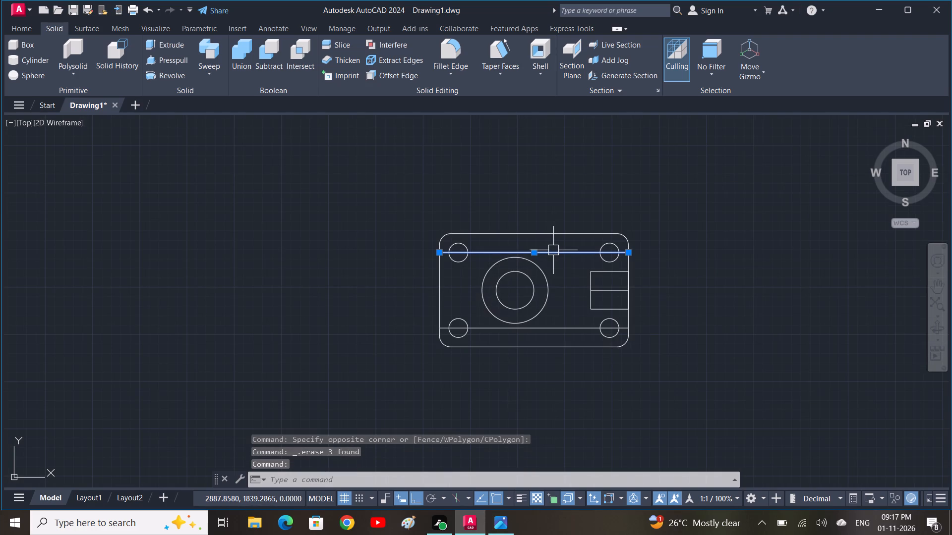
key(Return)
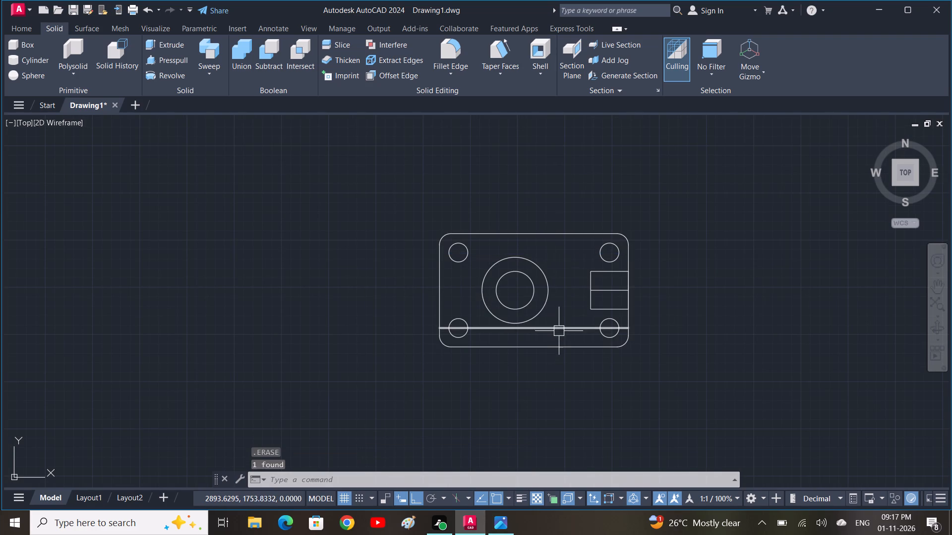
click(559, 330)
key(Delete)
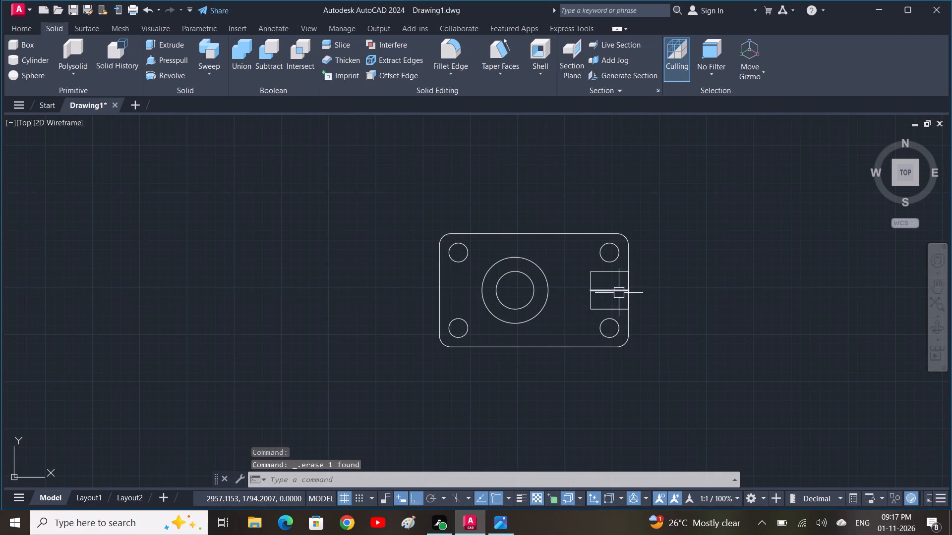
click(619, 292)
key(Delete)
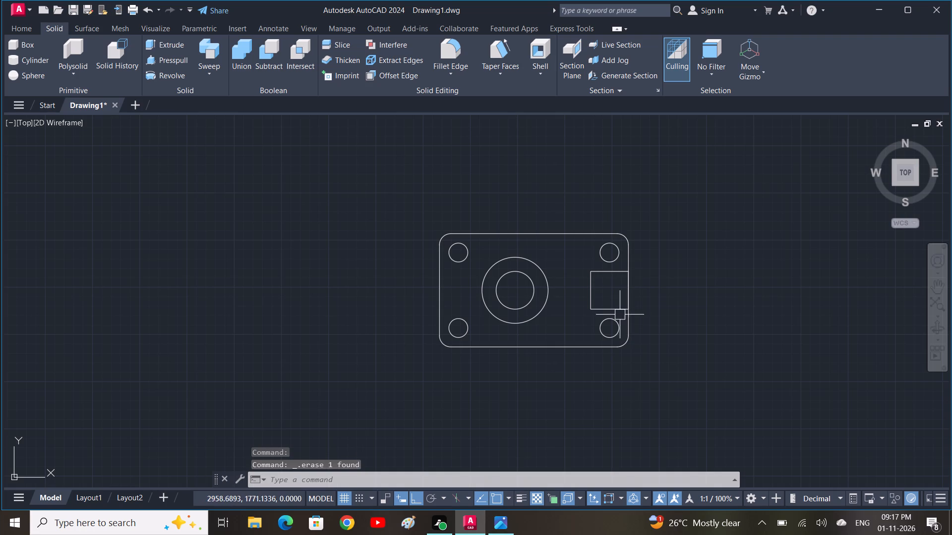
Consult the 3D DAI 1 drawing and add a circle of radius 60 concentric with the boss circles in the AutoCAD profile.
shift+middle_drag(601, 358, 605, 269)
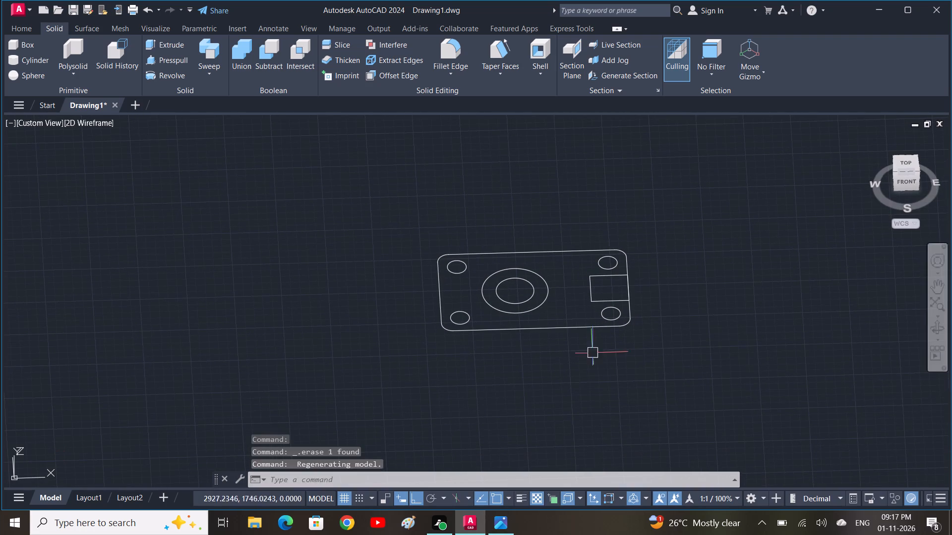
click(505, 520)
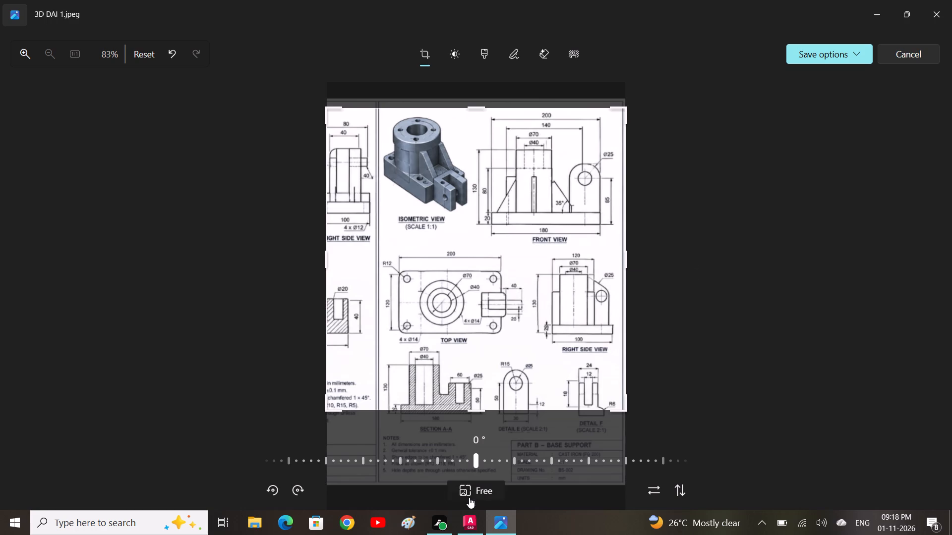
click(473, 524)
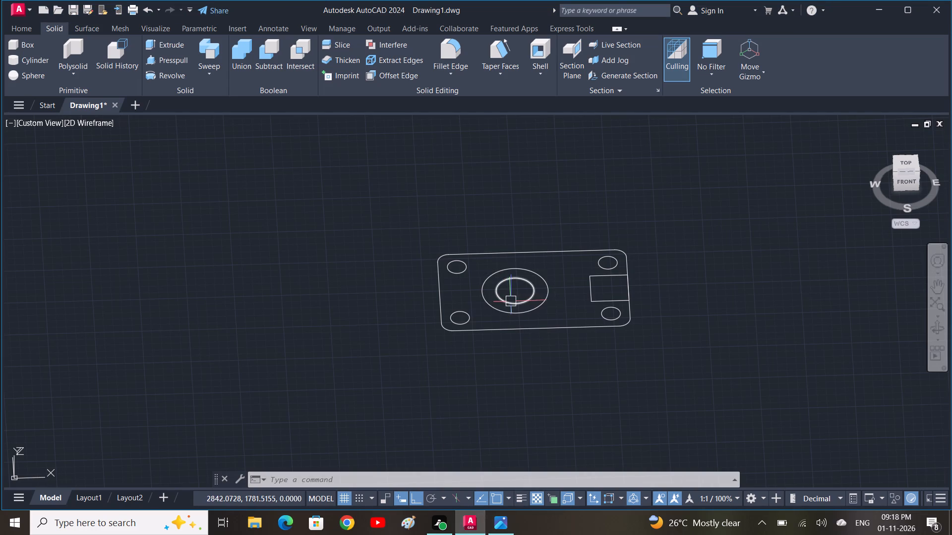
text(U)
key(space)
key(space)
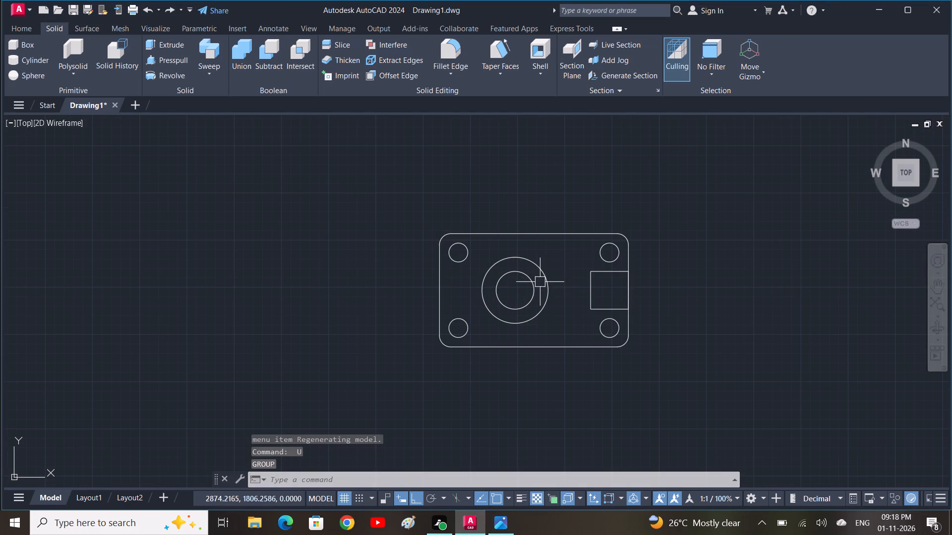
key(d)
key(Escape)
text(C)
key(space)
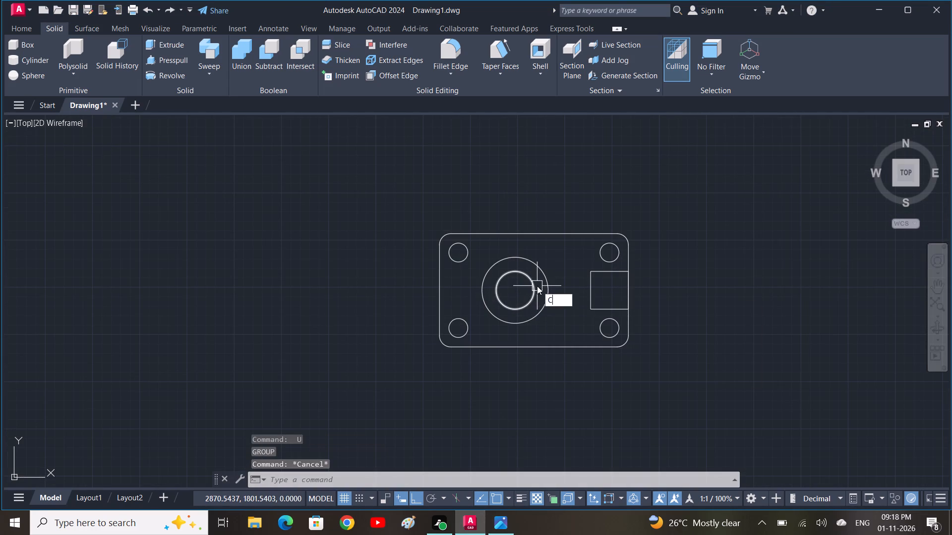
click(517, 291)
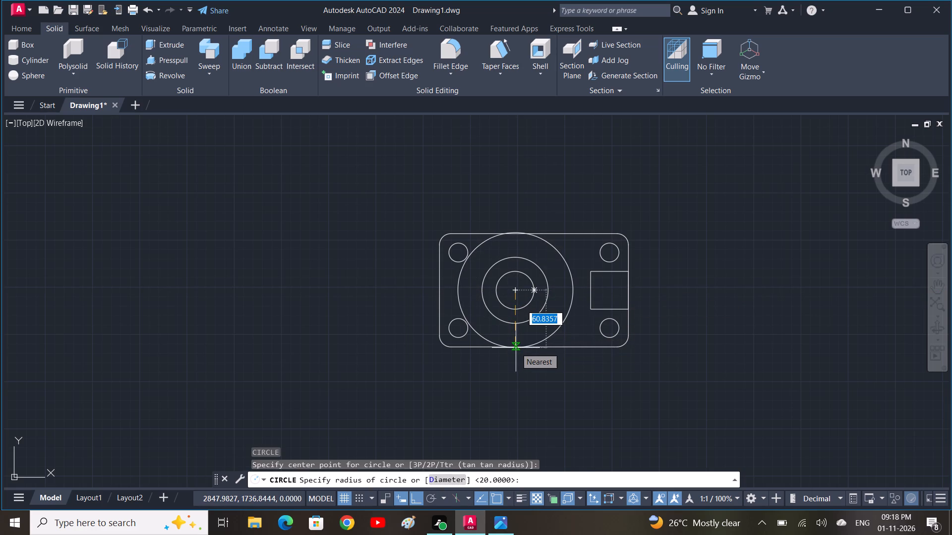
text(60)
key(space)
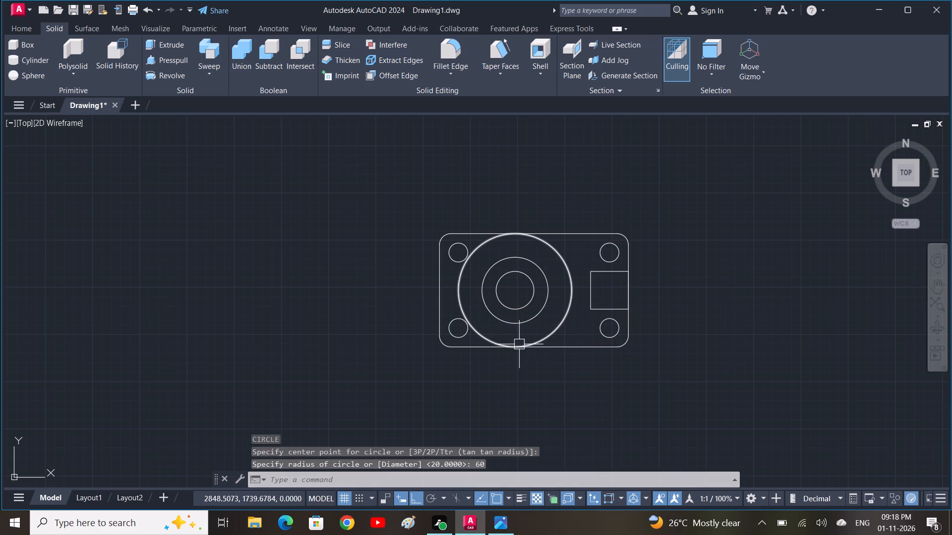
key(Escape)
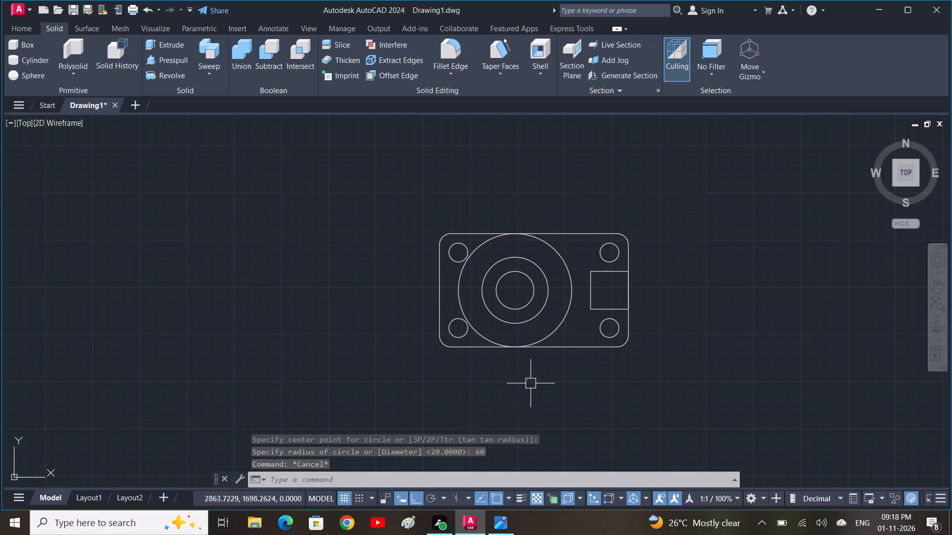
Set the visual style to Shades of Gray with the profile in a tilted 3D view.
shift+middle_drag(531, 383, 538, 299)
click(174, 62)
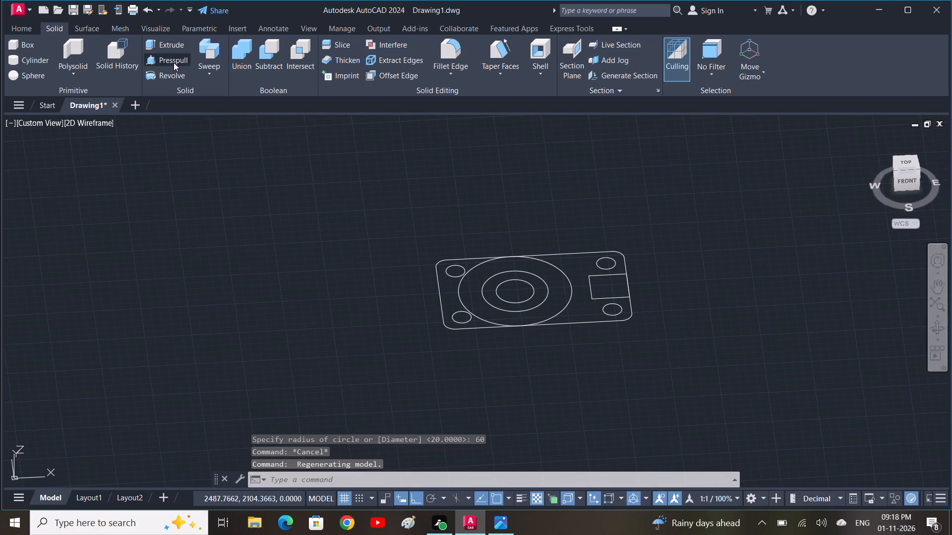
click(529, 308)
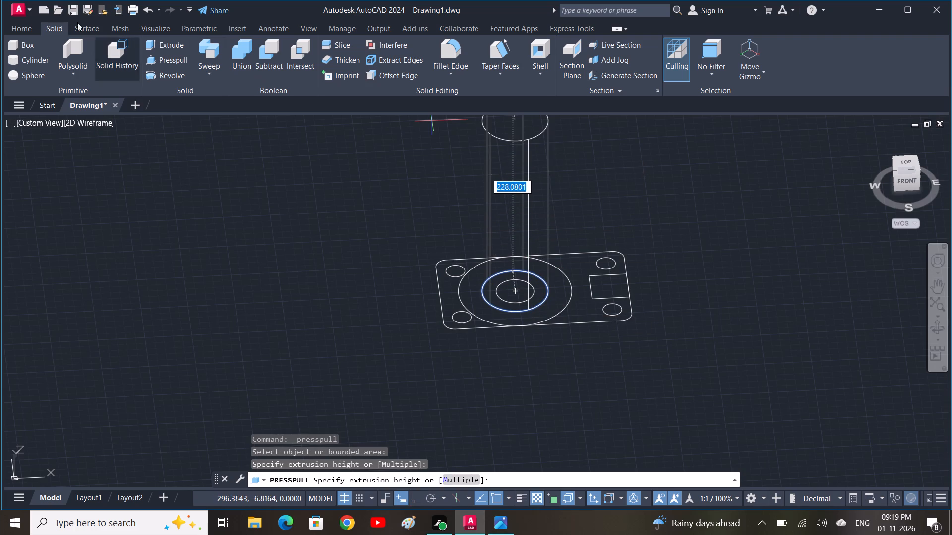
click(21, 27)
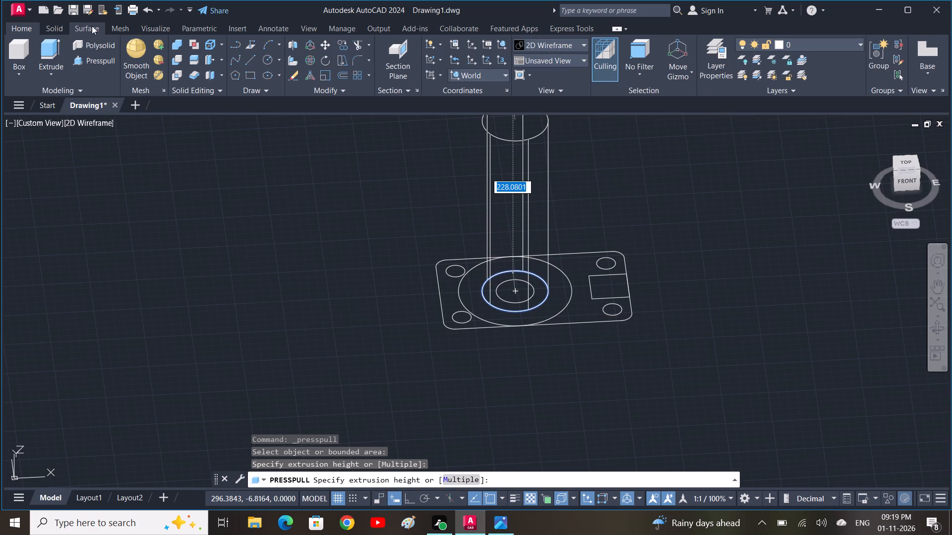
click(544, 40)
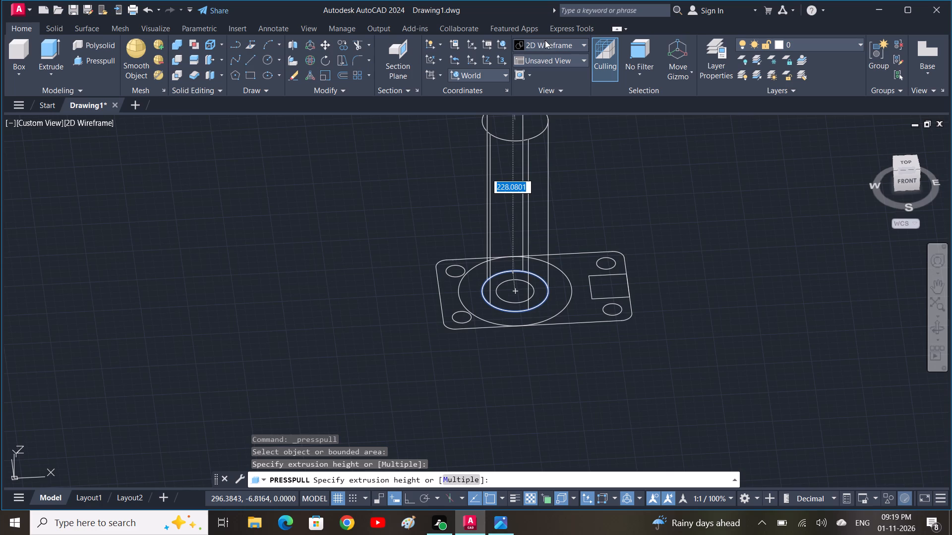
click(547, 41)
click(568, 44)
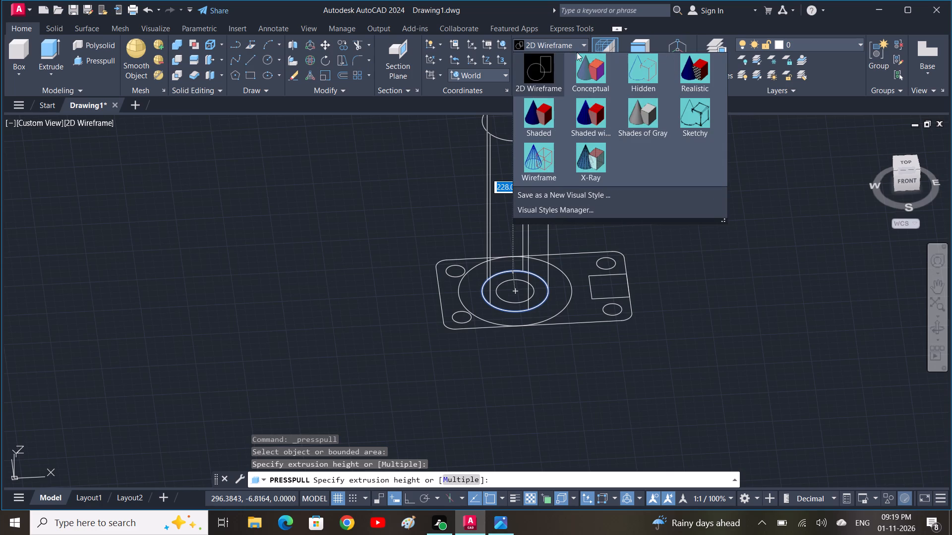
click(633, 114)
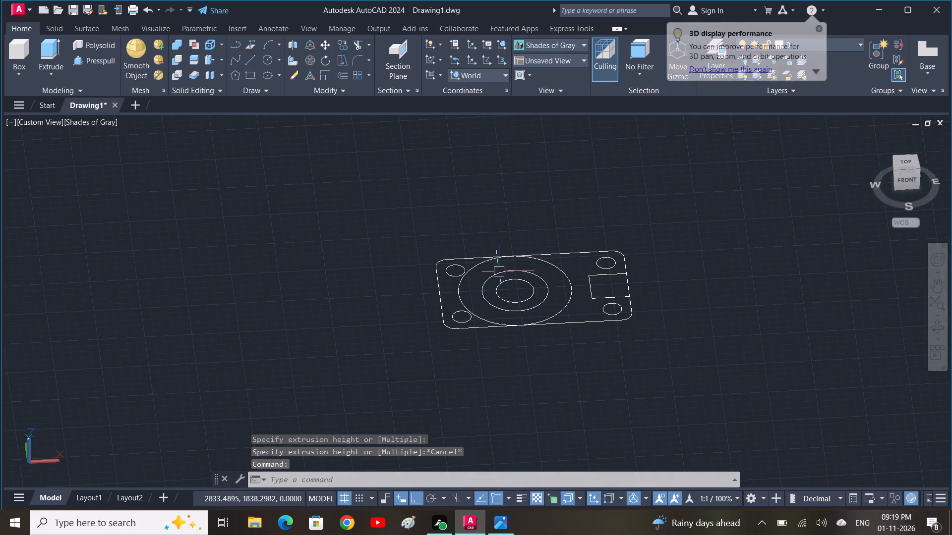
Presspull the 70 diameter boss circle upward to a height of 120.
key(p)
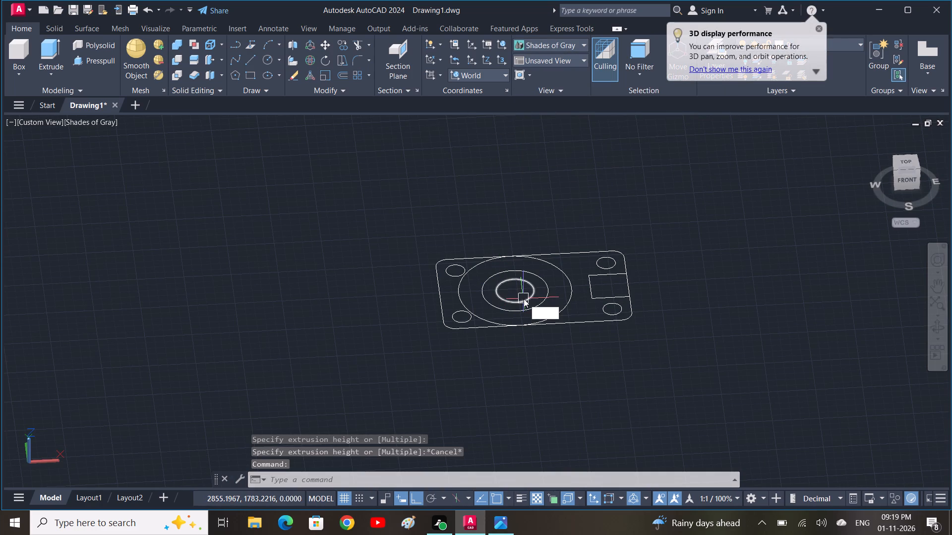
key(r)
click(538, 334)
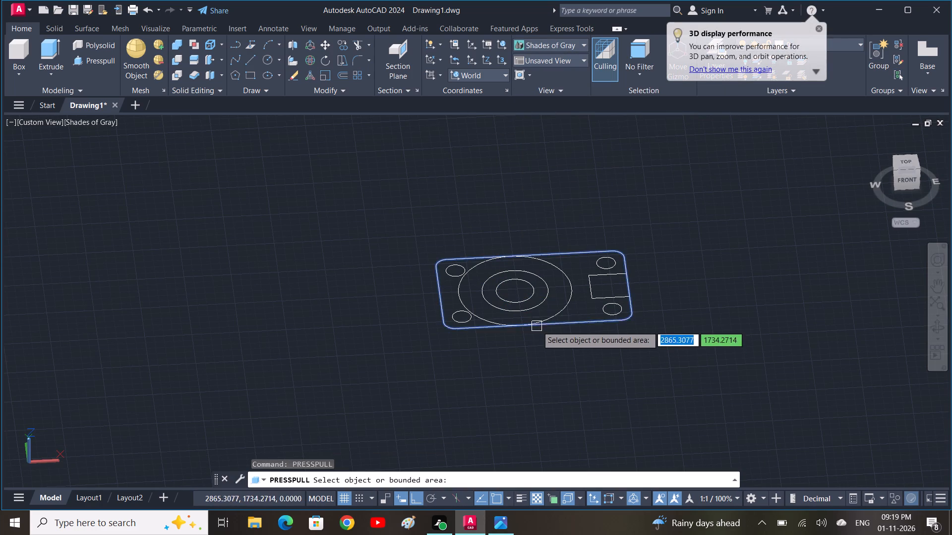
click(532, 312)
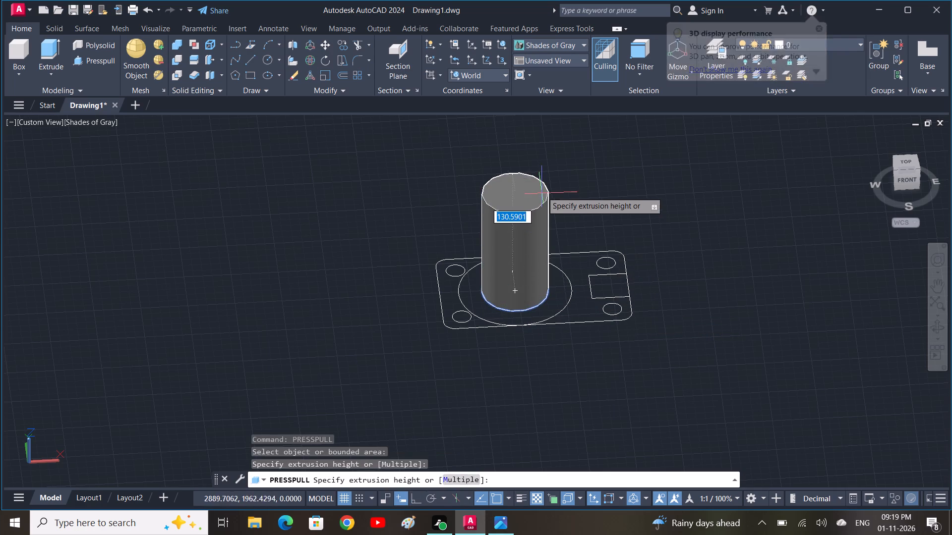
middle_drag(537, 142, 525, 231)
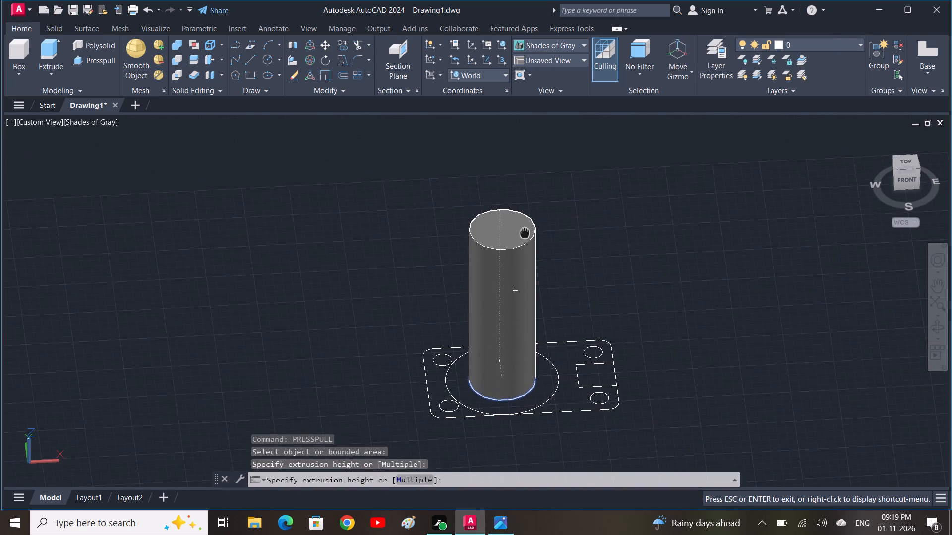
middle_drag(525, 231, 525, 233)
text(120)
key(space)
Presspull the radius 60 circle around the boss upward to a height of 100.
middle_drag(528, 288, 515, 237)
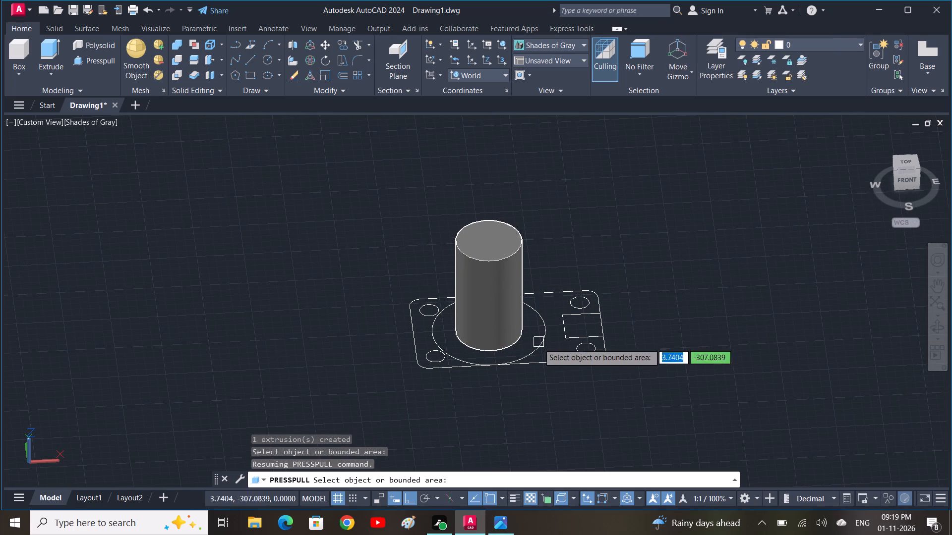
click(532, 352)
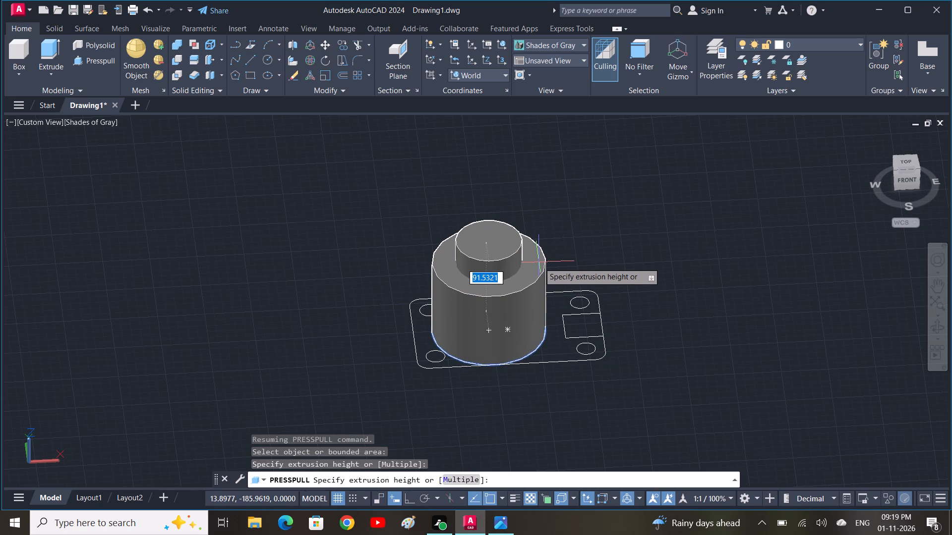
text(10)
text(0)
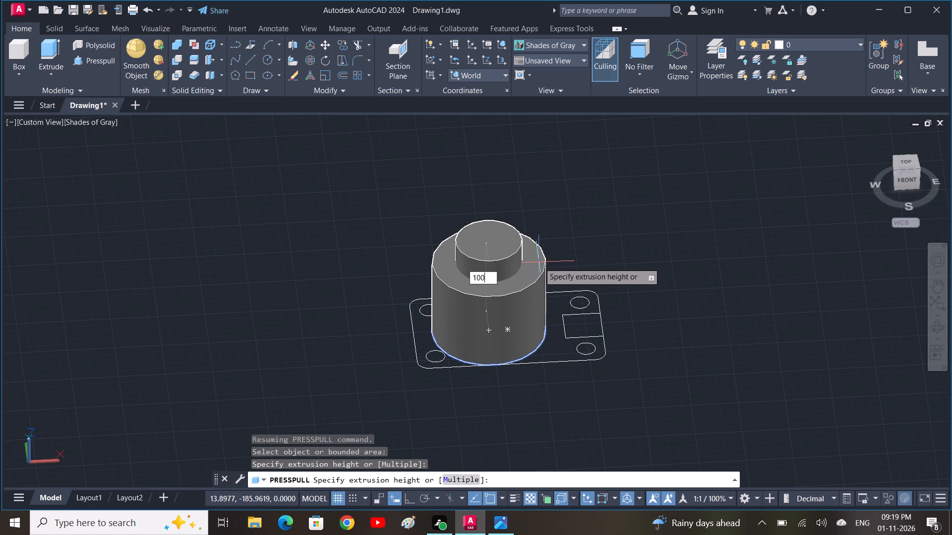
key(space)
Presspull the plate areas on both sides of the large circle to a height of 40, leaving the corner holes and square notch open.
middle_drag(442, 321, 442, 294)
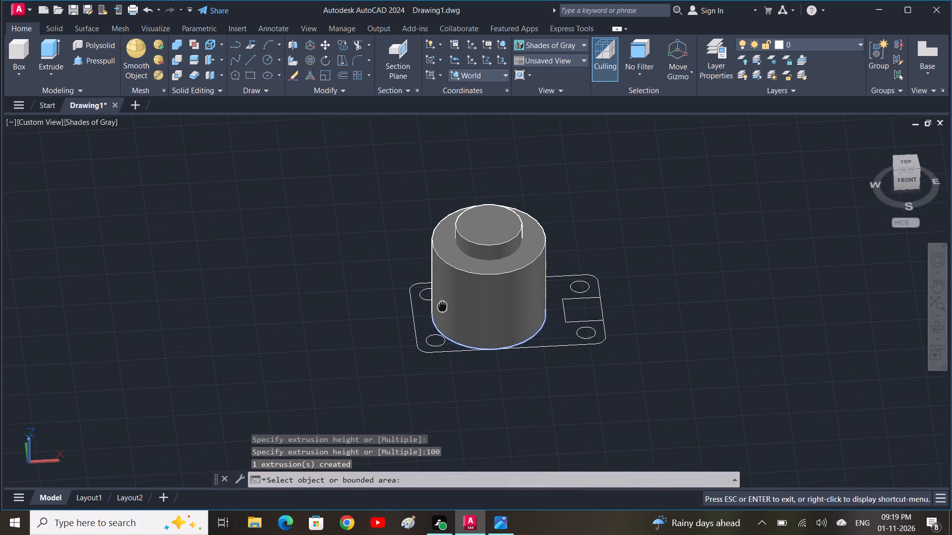
middle_drag(442, 294, 443, 275)
click(430, 293)
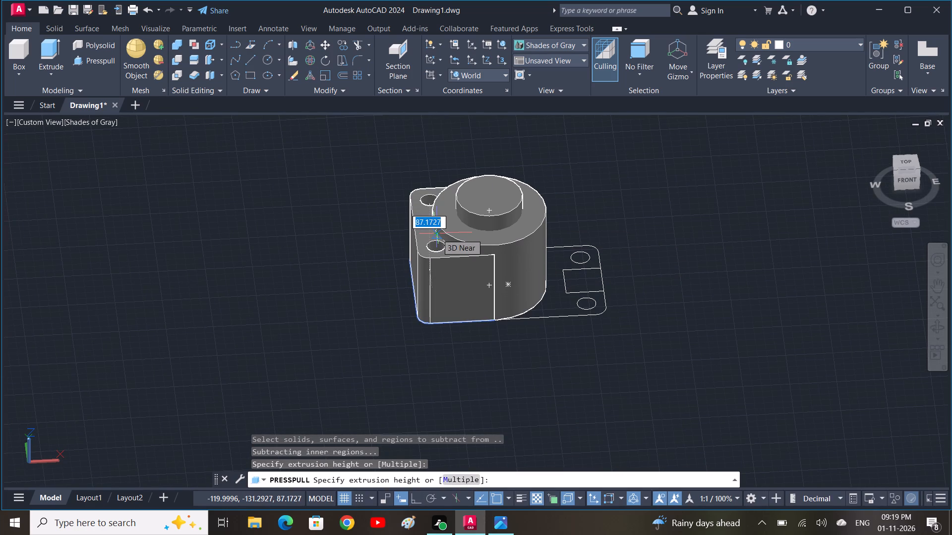
text(40)
key(space)
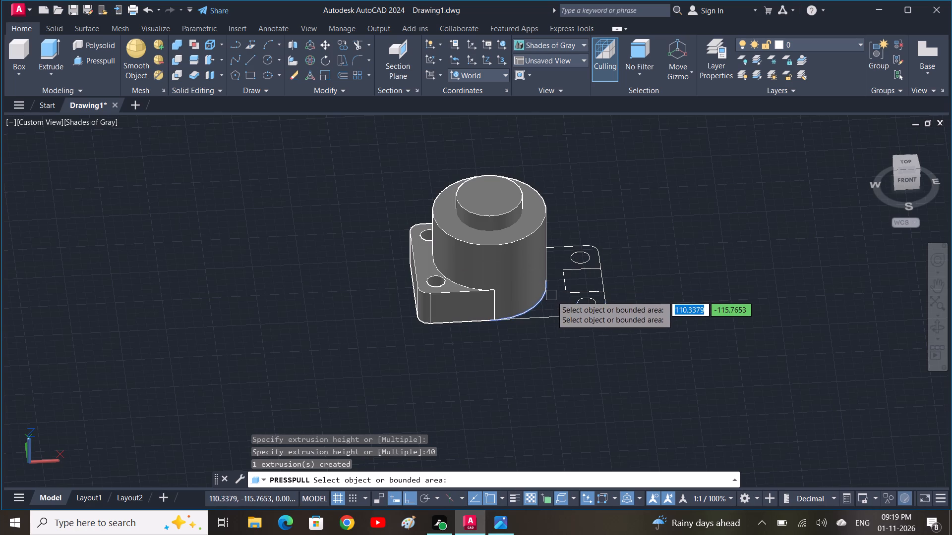
click(552, 296)
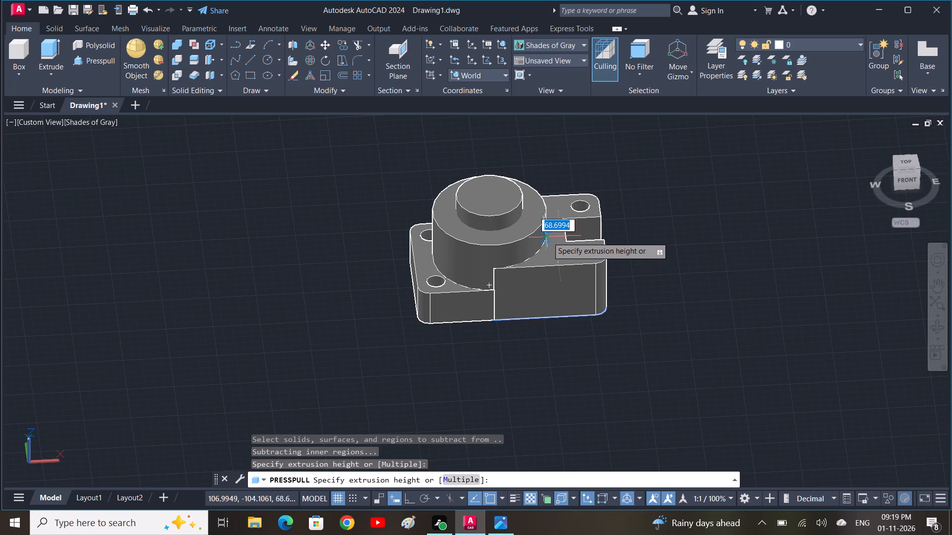
key(4)
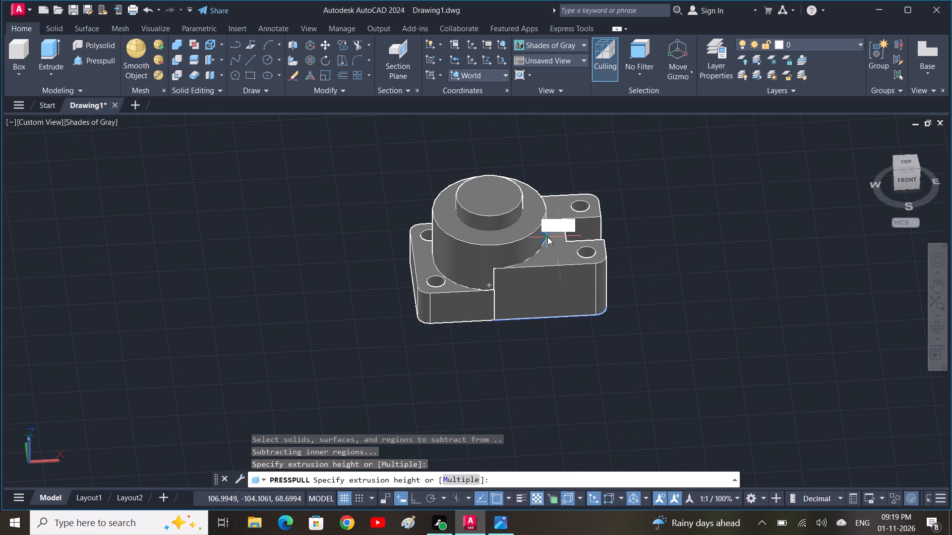
text(0)
key(space)
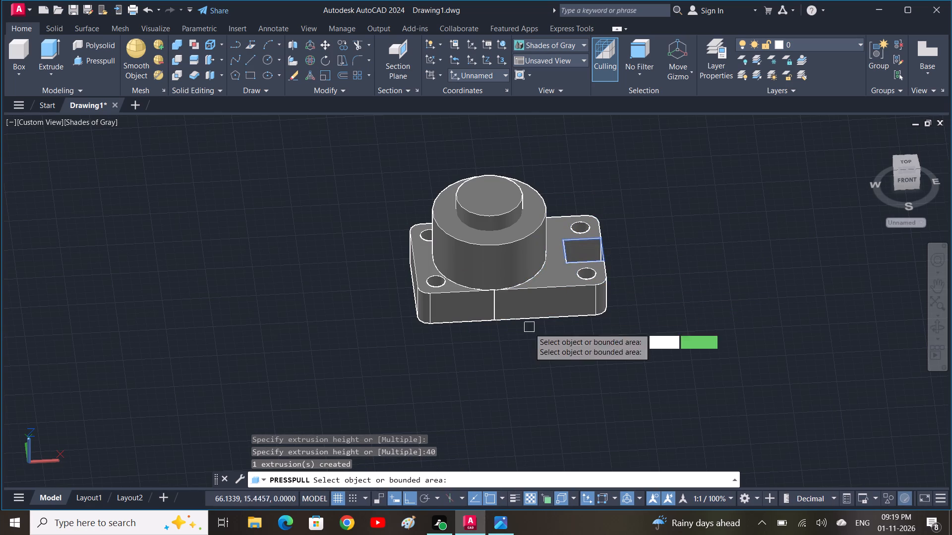
key(Escape)
Cut the 40 diameter bore through both boss cylinders by presspulling the inner circle in two passes from the underside past the top.
shift+middle_drag(519, 374, 519, 266)
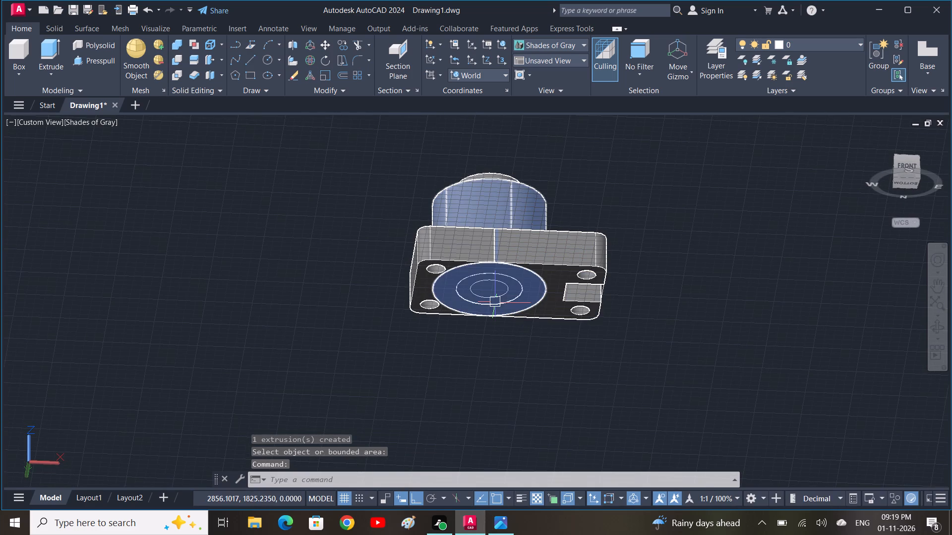
key(space)
click(494, 292)
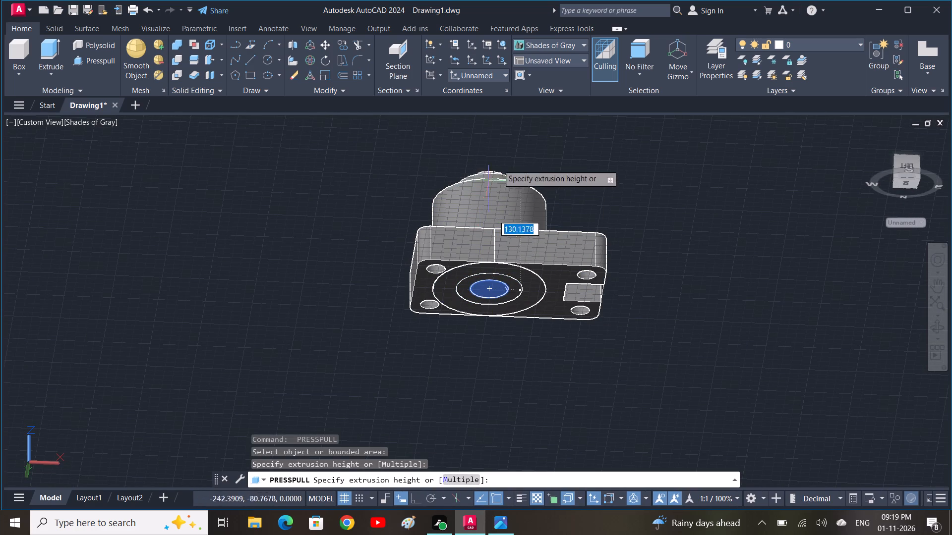
click(506, 132)
middle_drag(583, 176, 569, 233)
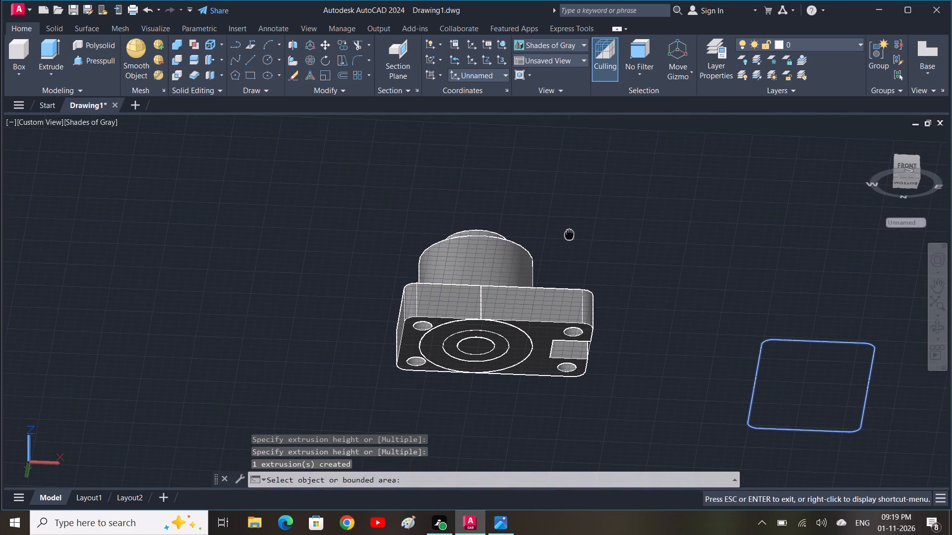
middle_drag(569, 233, 569, 234)
shift+middle_drag(586, 226, 575, 252)
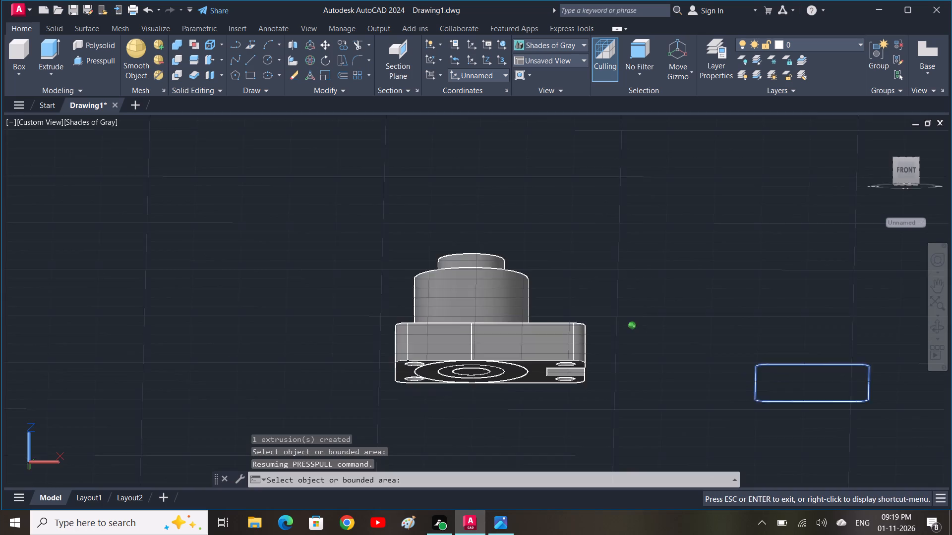
shift+middle_drag(575, 252, 571, 241)
click(472, 362)
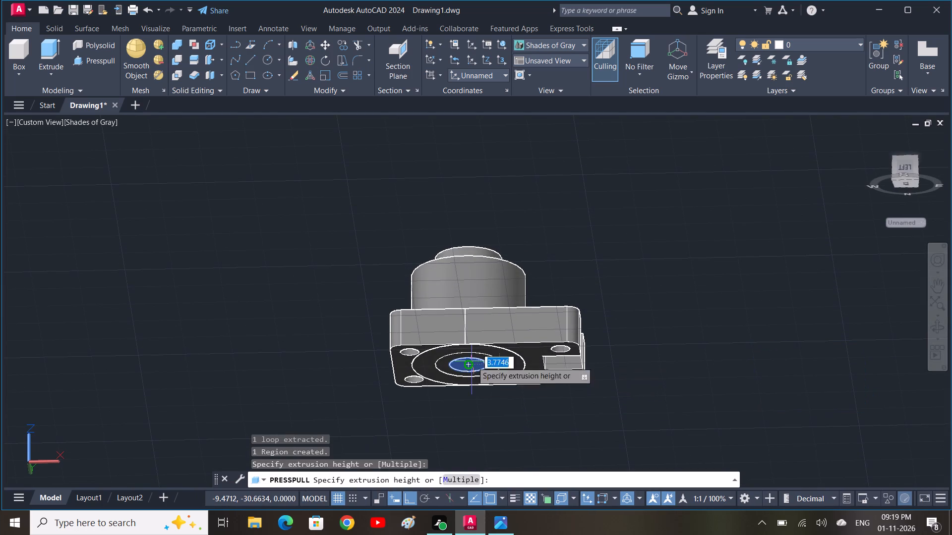
click(507, 162)
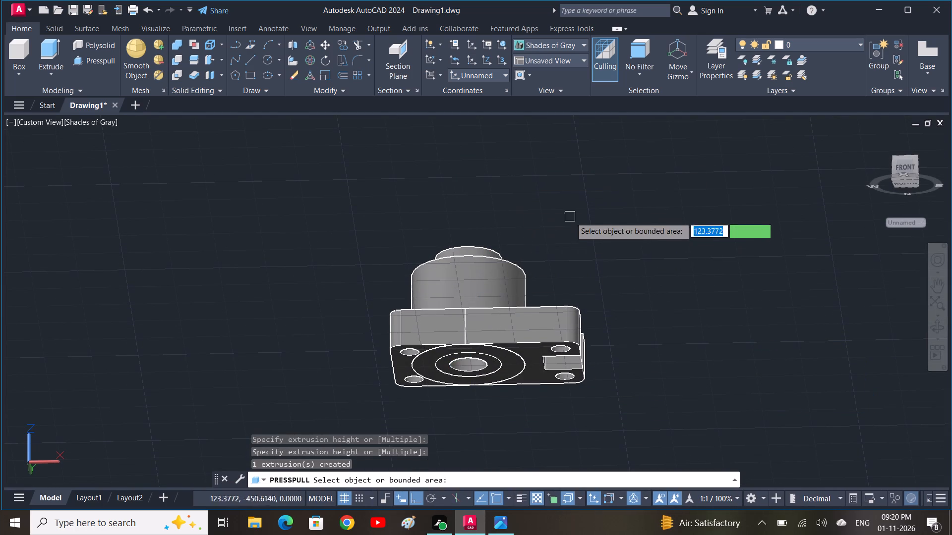
shift+middle_drag(571, 216, 530, 296)
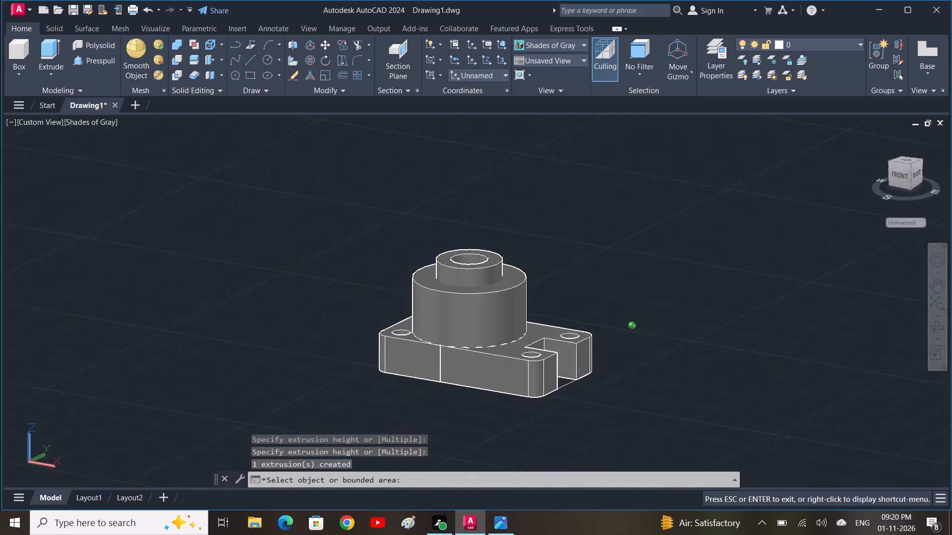
shift+middle_drag(530, 296, 562, 391)
middle_drag(514, 313, 553, 340)
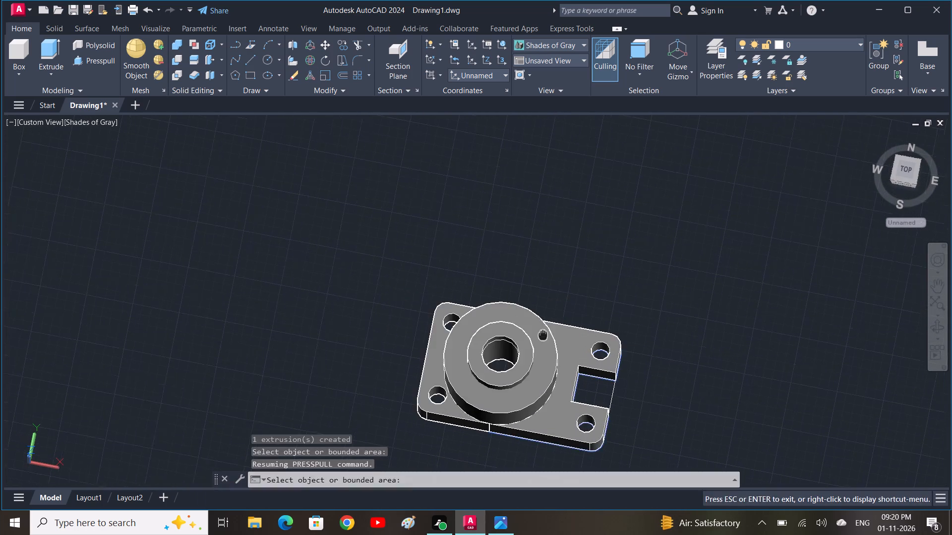
Undo the presspull operations and the view changes back to the flat top-view profile in 2D wireframe.
middle_drag(553, 340, 565, 348)
shift+middle_drag(554, 329, 585, 370)
shift+scroll(530, 312, down, 1)
text(U)
key(space)
key(space)
key(space)
key(Escape)
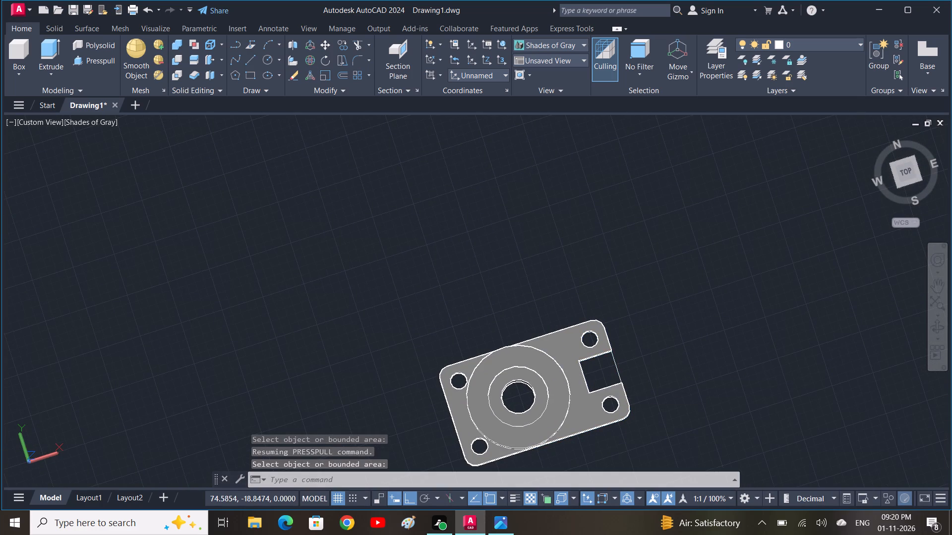
key(Escape)
text(U)
key(space)
key(space)
key(space)
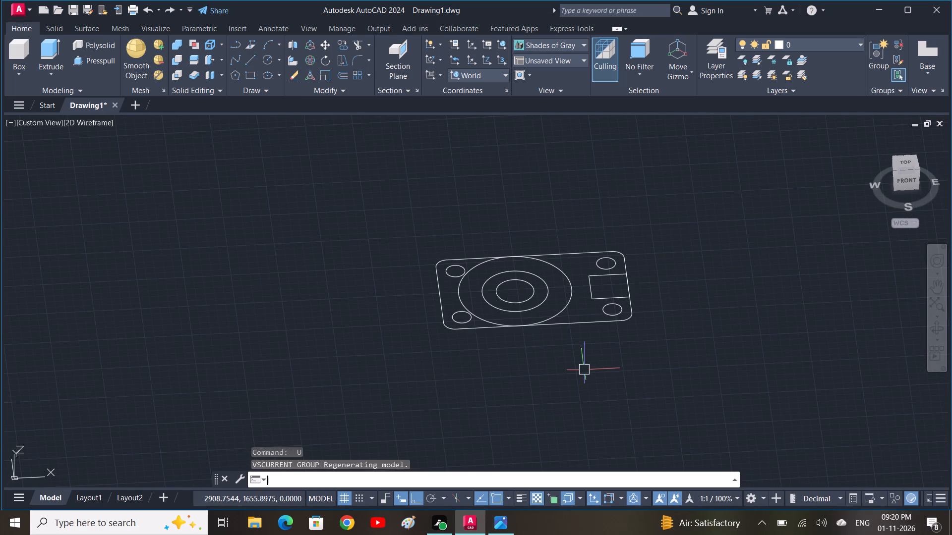
key(space)
key(space)
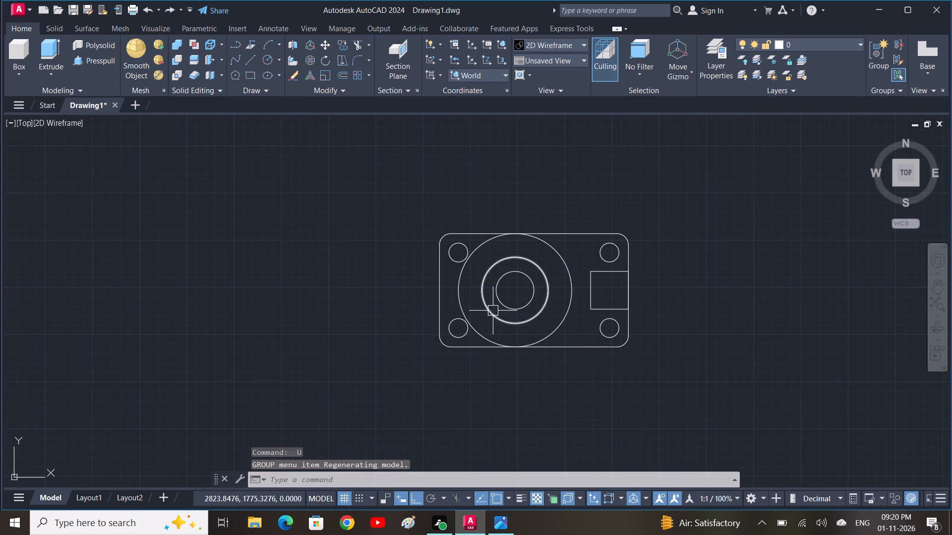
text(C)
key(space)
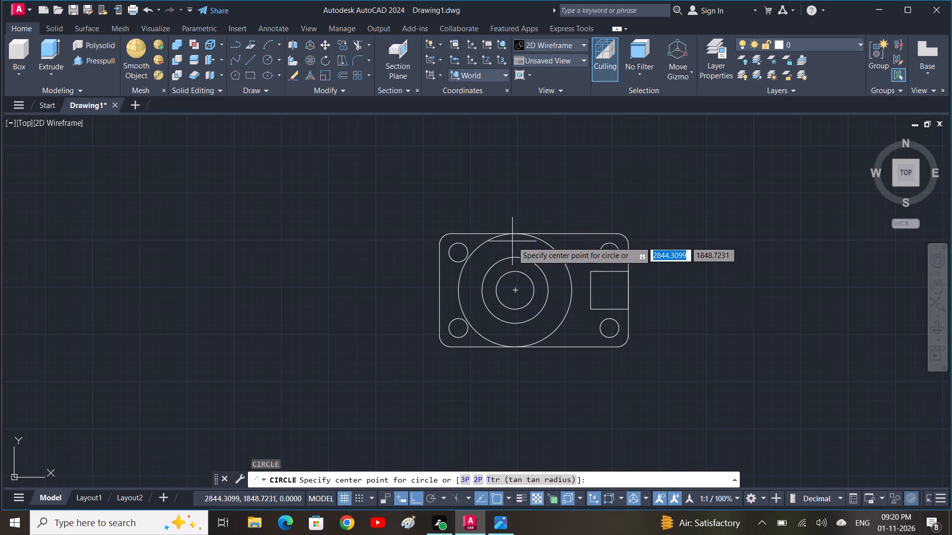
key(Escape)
Draw a vertical construction line from the top of the 70 diameter boss circle to the top of the radius 60 circle.
text(L)
key(space)
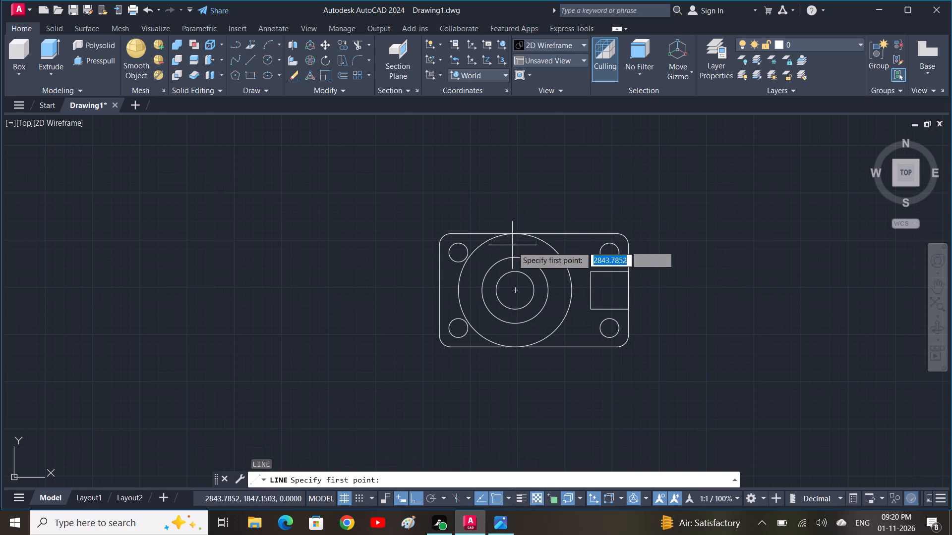
click(514, 259)
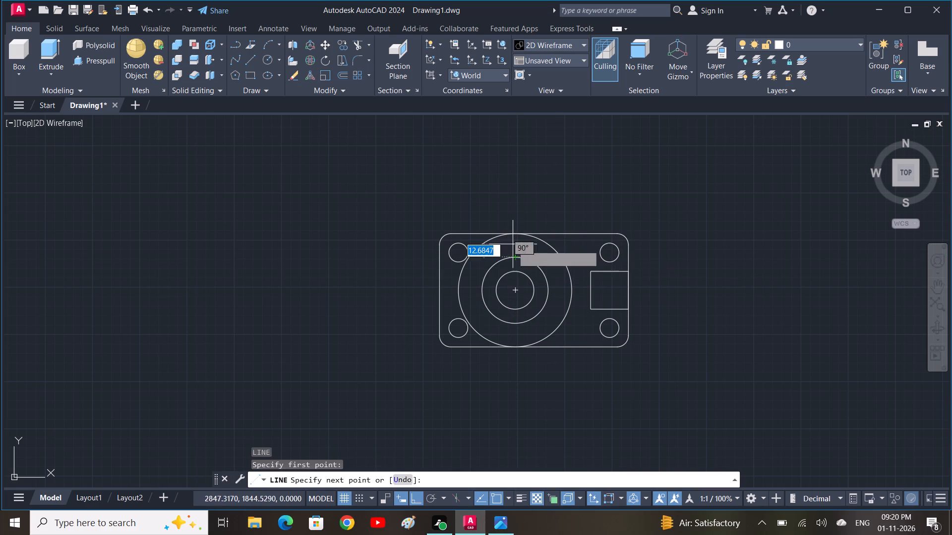
click(514, 234)
key(space)
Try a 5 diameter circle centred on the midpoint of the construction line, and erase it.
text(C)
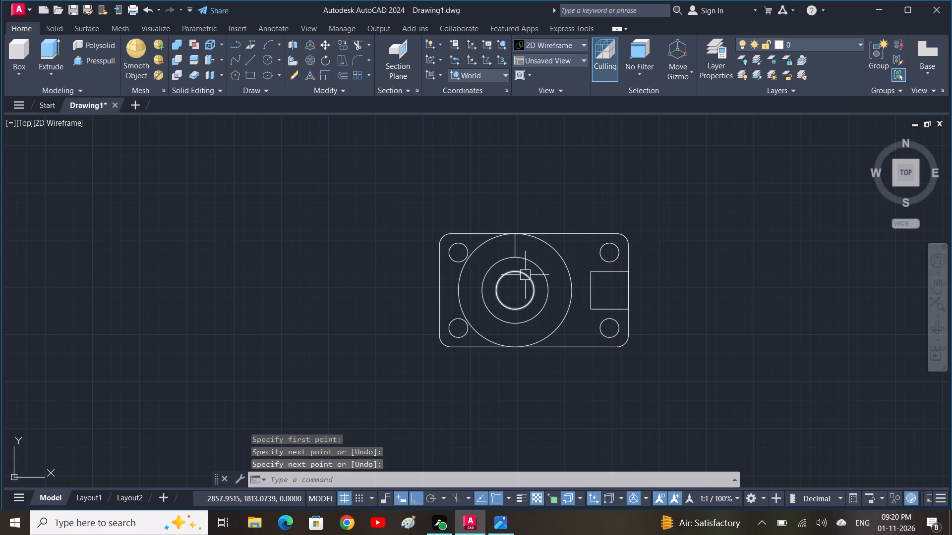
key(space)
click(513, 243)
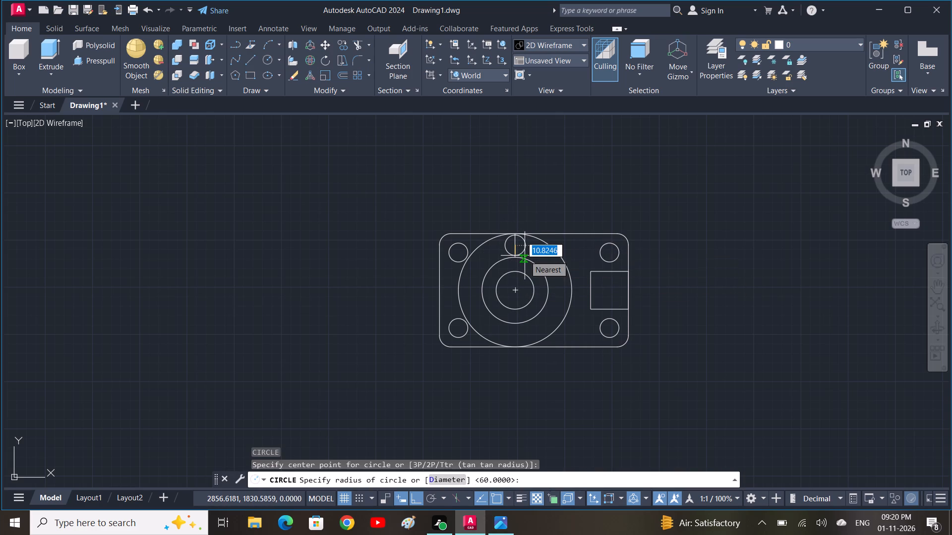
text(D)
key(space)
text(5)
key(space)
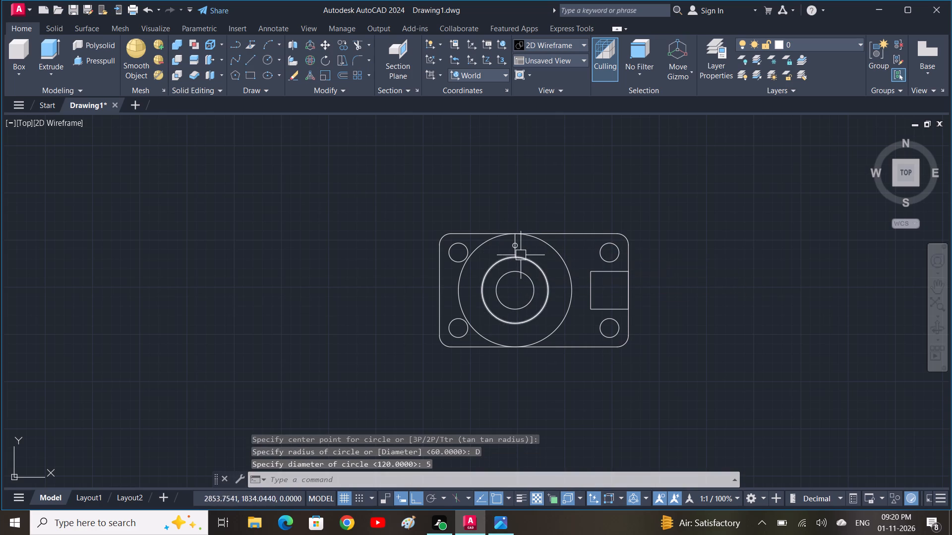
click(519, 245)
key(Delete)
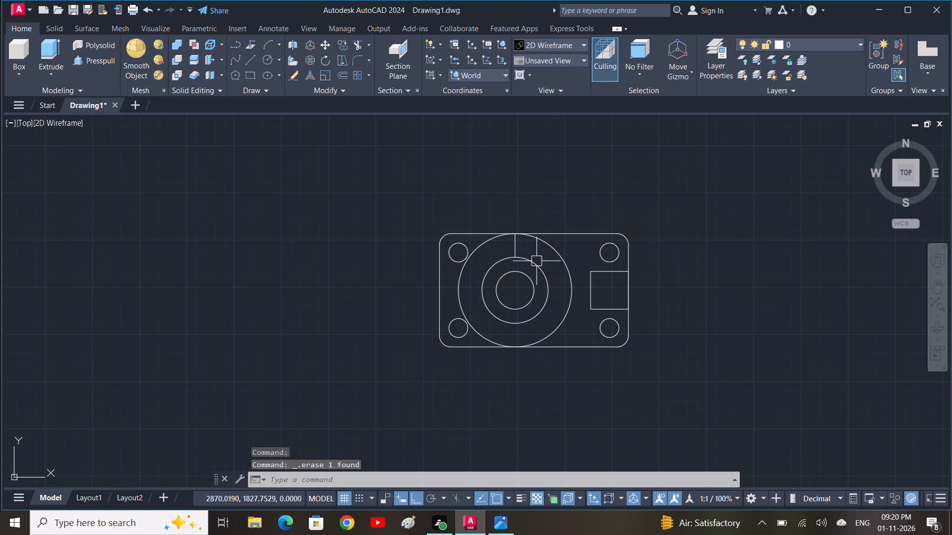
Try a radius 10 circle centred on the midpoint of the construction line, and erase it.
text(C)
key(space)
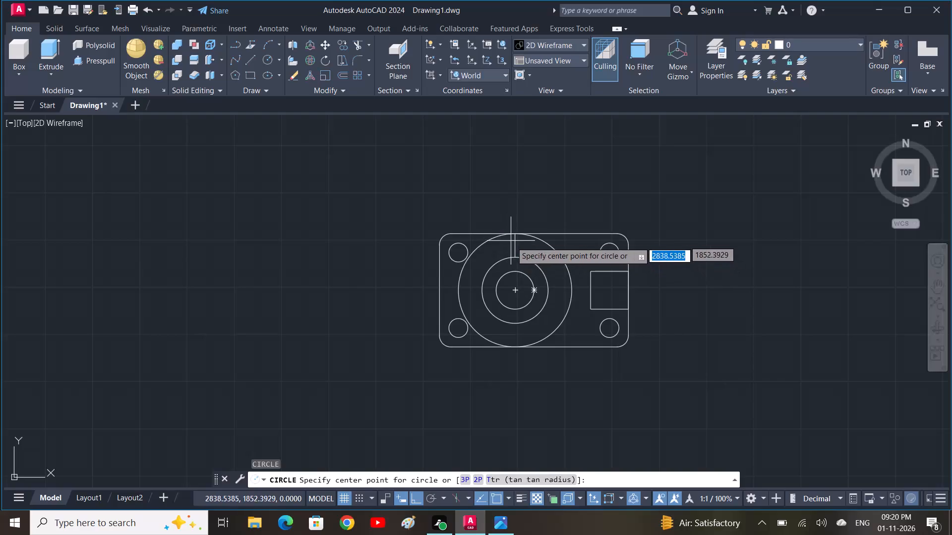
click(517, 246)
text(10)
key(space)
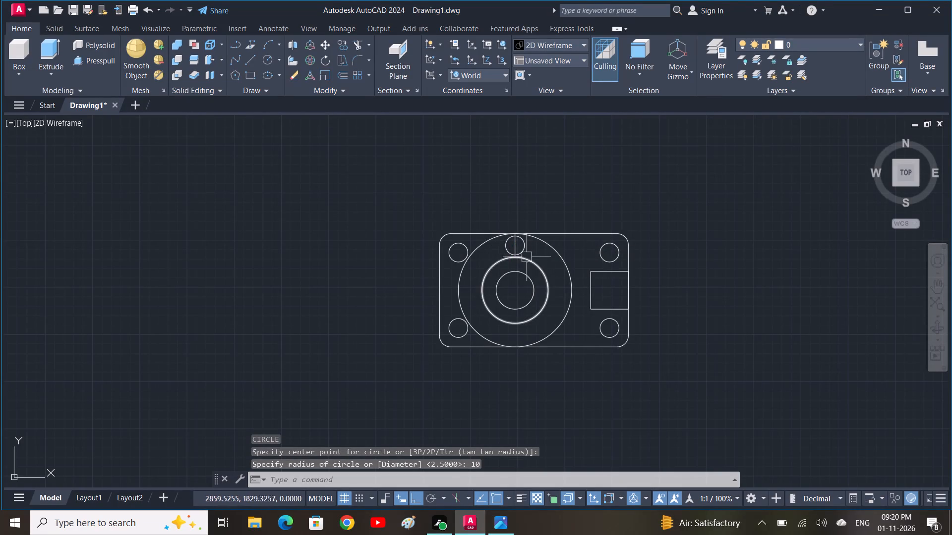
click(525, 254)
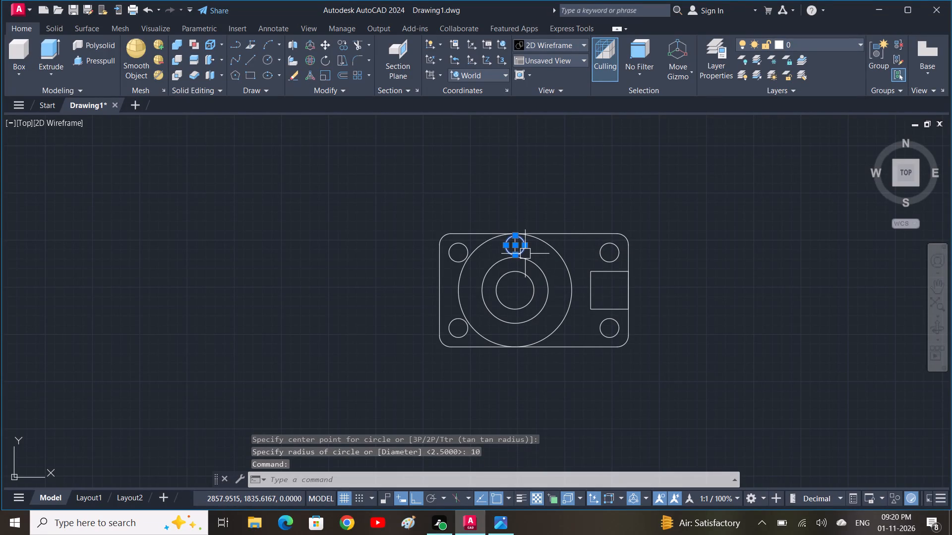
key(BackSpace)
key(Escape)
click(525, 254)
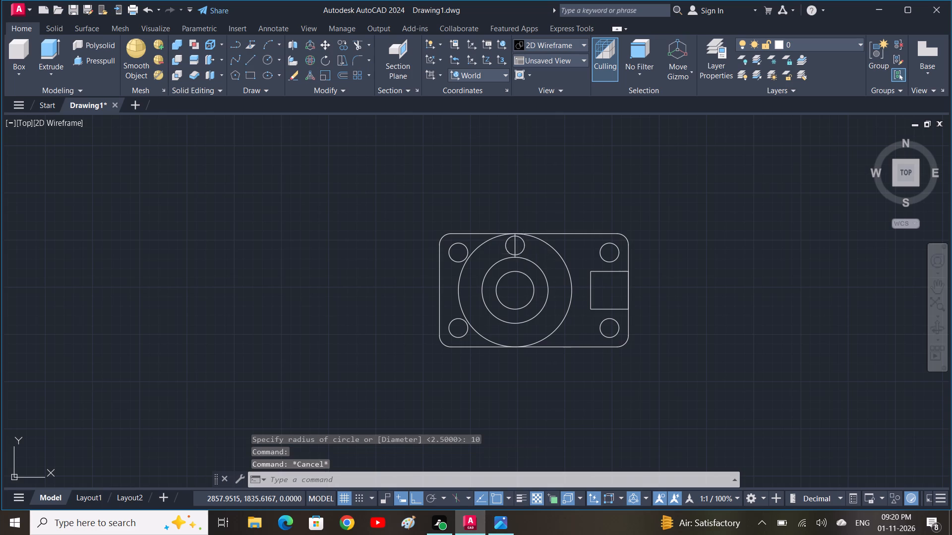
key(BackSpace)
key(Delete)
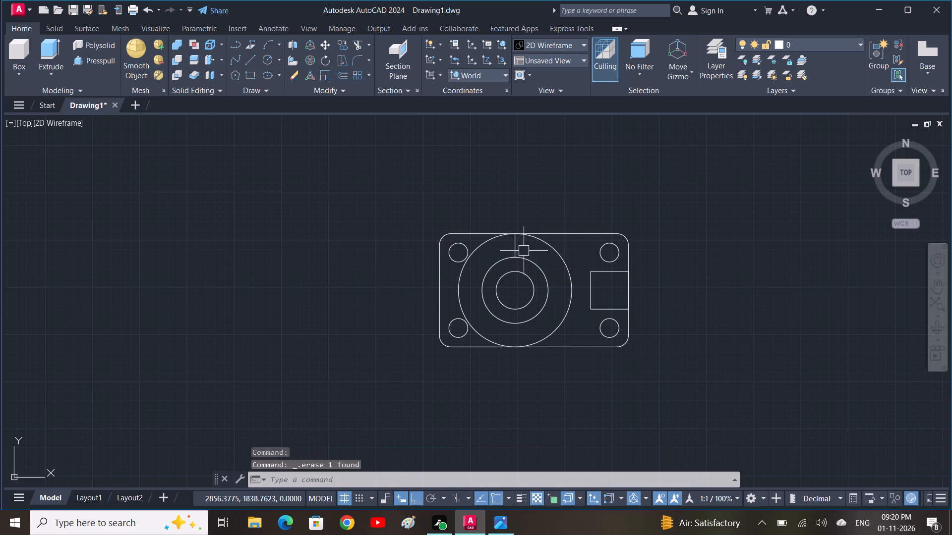
Draw a 10 diameter circle centred on the midpoint of the construction line.
text(C)
key(space)
click(517, 248)
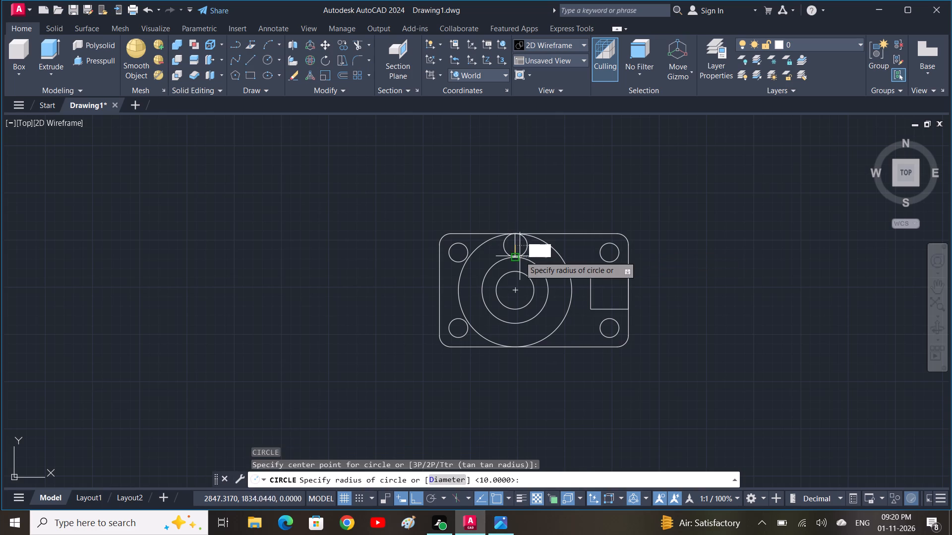
text(D 1)
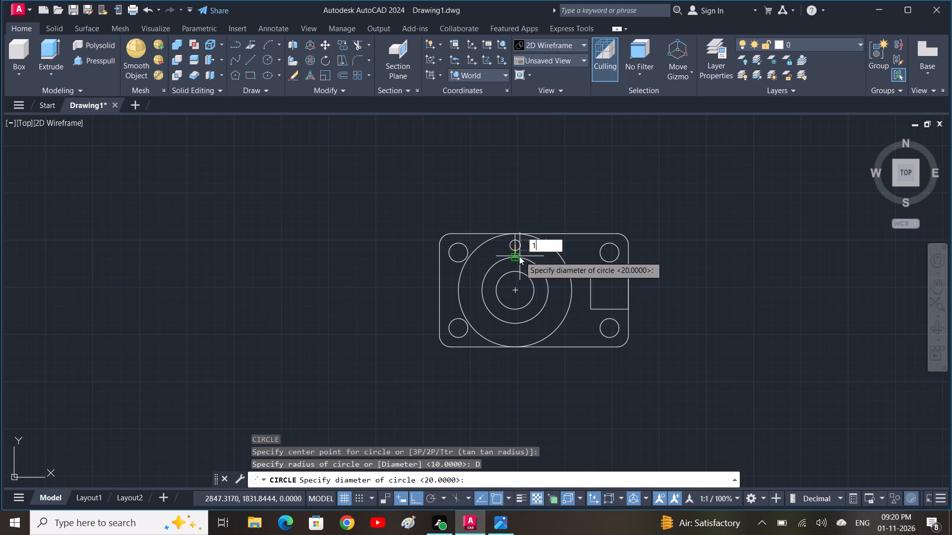
text(0)
key(space)
Polar array the 10 diameter circle around the boss centre with 10 items over 360 degrees.
click(521, 247)
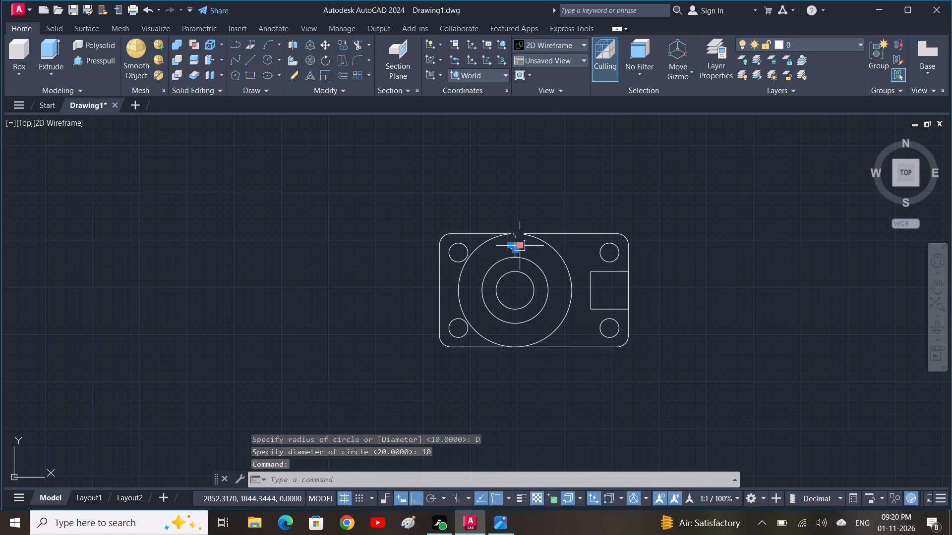
text(AR)
click(552, 275)
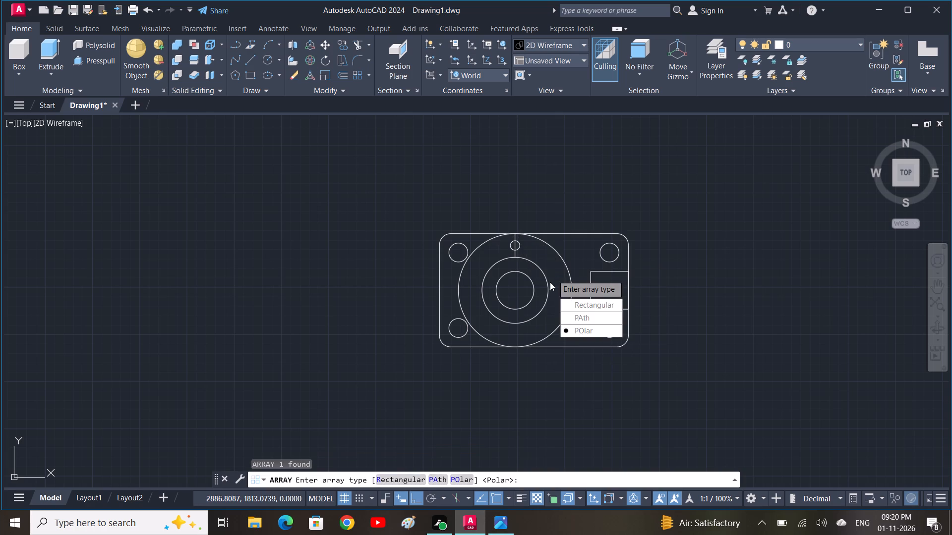
click(571, 329)
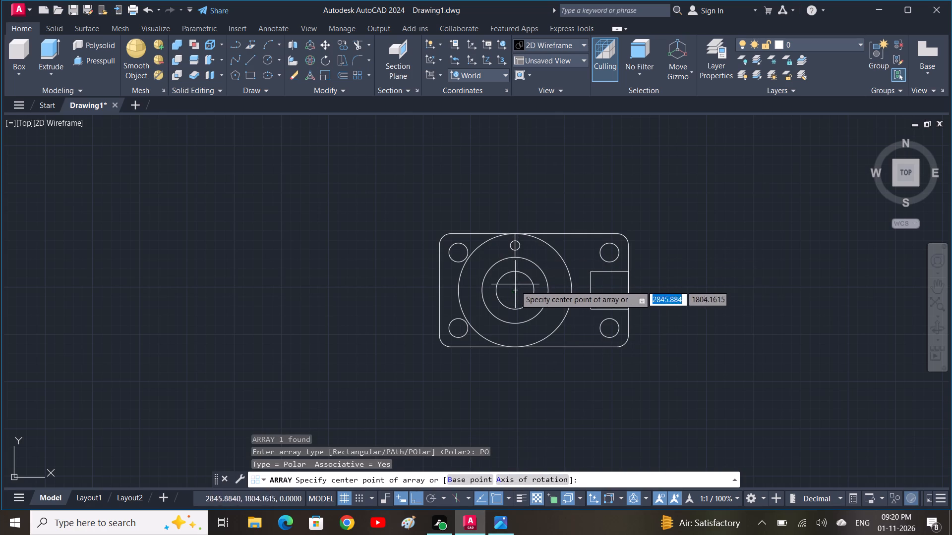
click(517, 290)
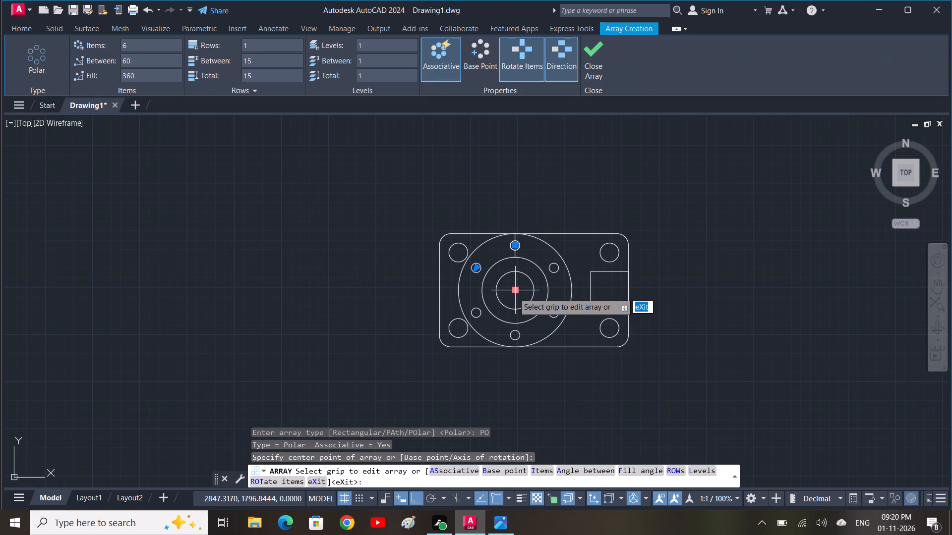
click(137, 47)
key(BackSpace)
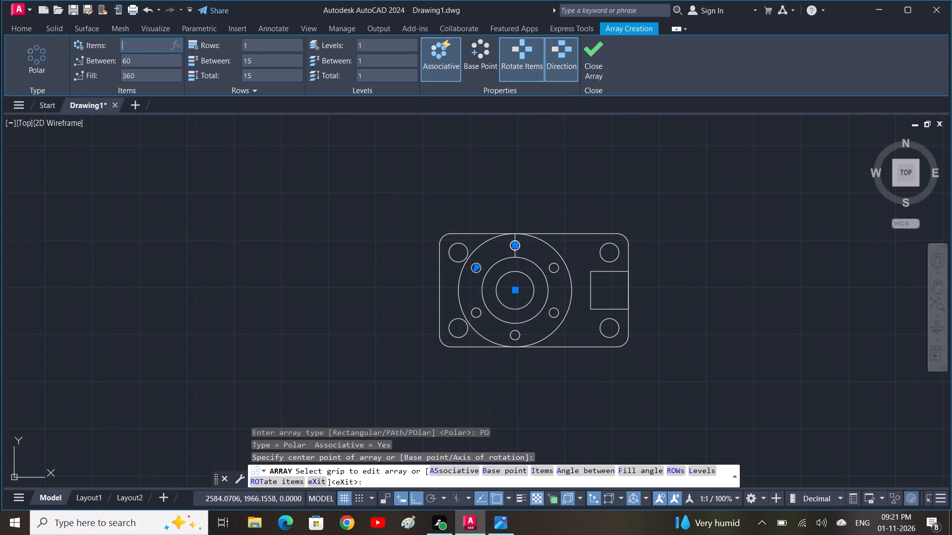
key(End)
key(Insert)
text(10)
key(Return)
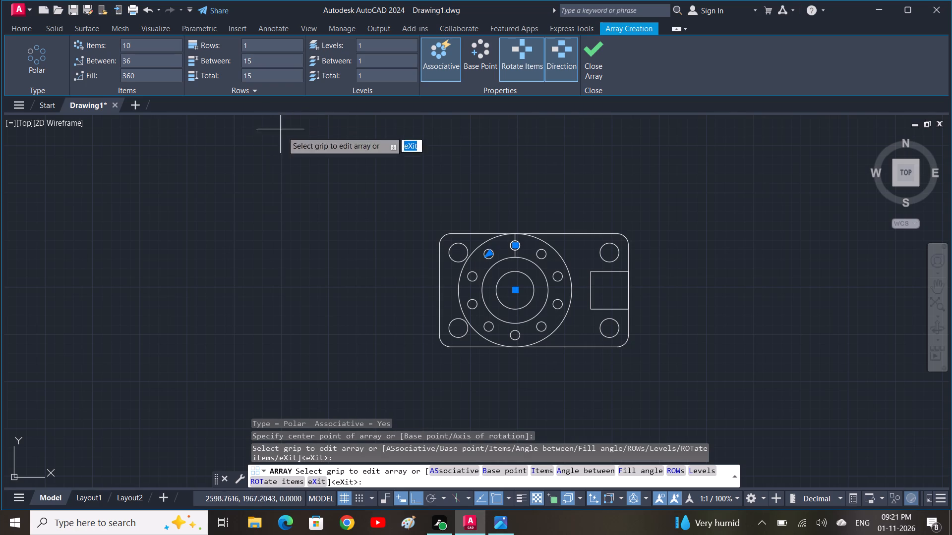
key(Escape)
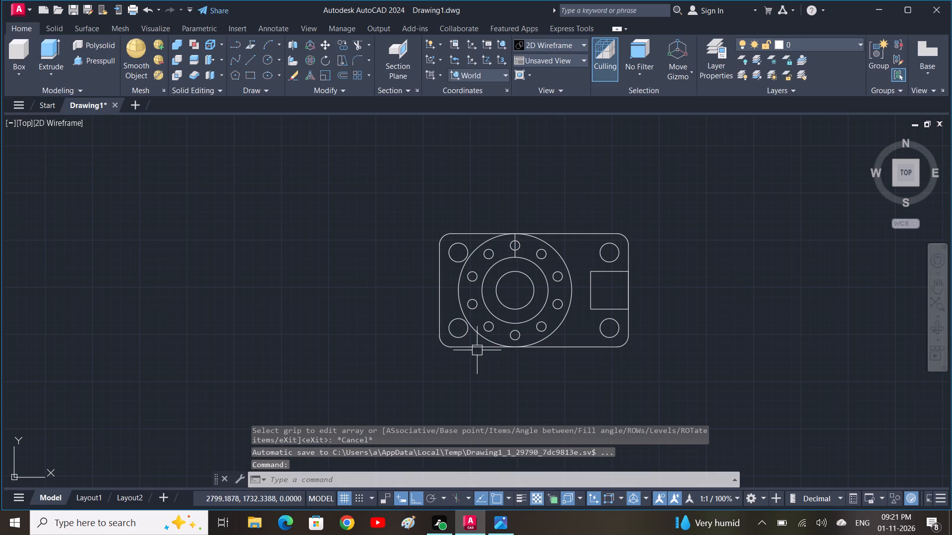
Erase the vertical construction line running through the uppermost small hole circle.
scroll(526, 262, up, 2)
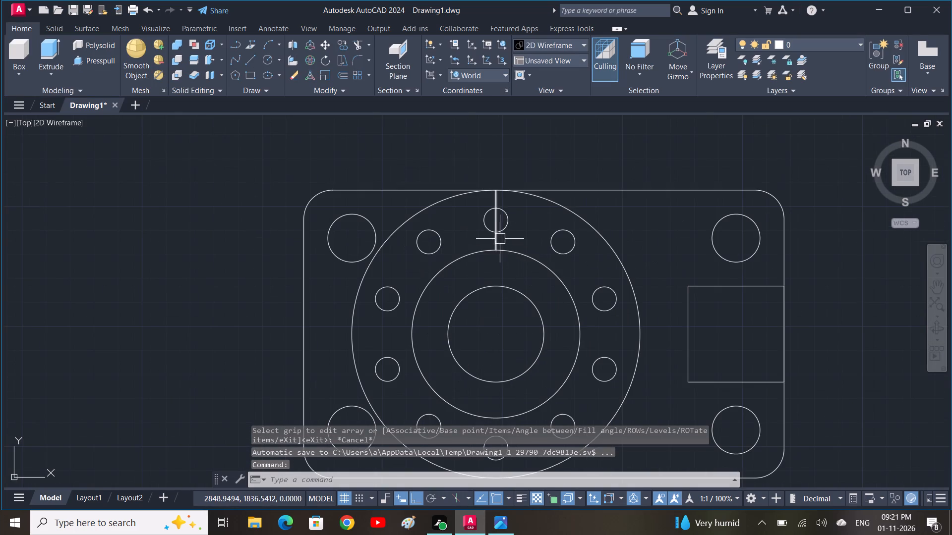
click(500, 239)
key(Delete)
Presspull the ring between the outermost circle and the middle circle, around its ten small holes, to a height of 120.
scroll(504, 248, down, 3)
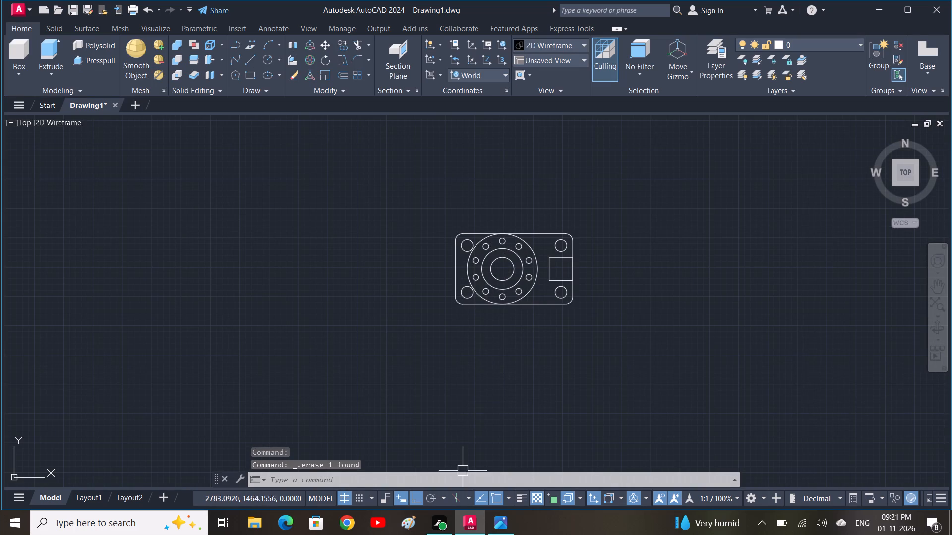
shift+middle_drag(459, 474, 467, 399)
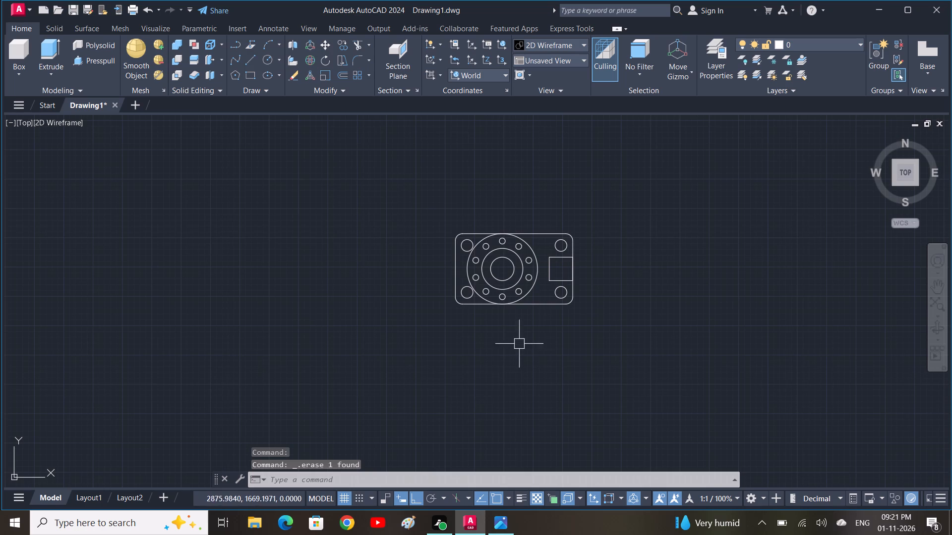
shift+middle_drag(506, 356, 497, 289)
scroll(506, 288, up, 2)
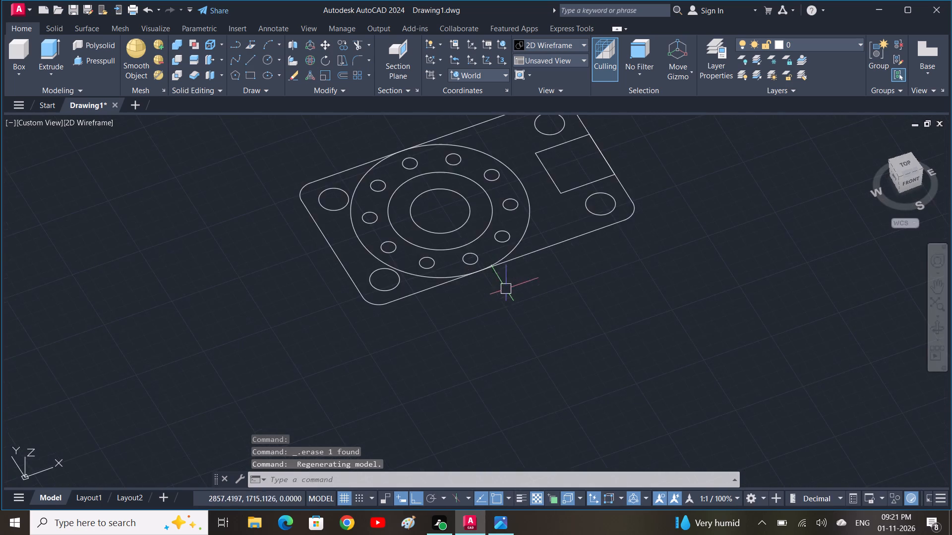
scroll(508, 302, up, 1)
middle_drag(508, 302, 501, 373)
scroll(569, 325, down, 1)
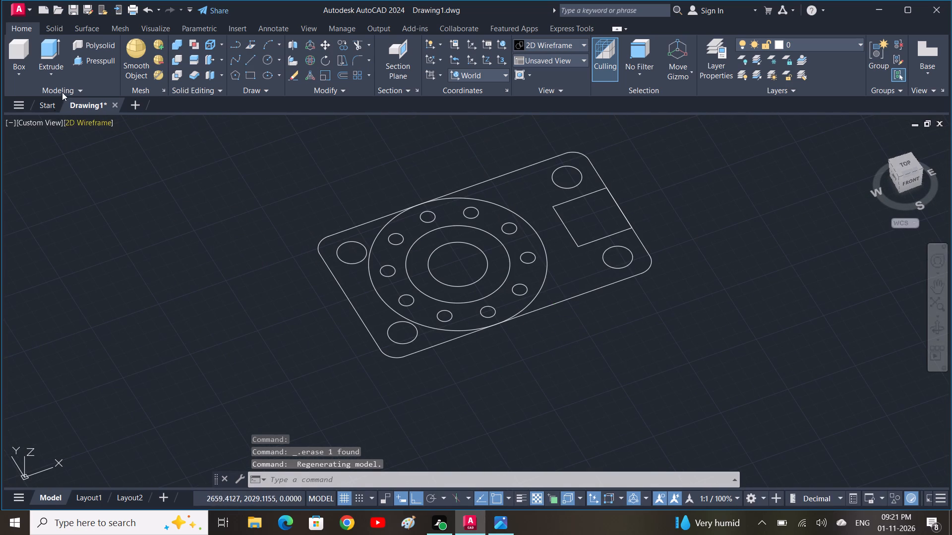
click(102, 61)
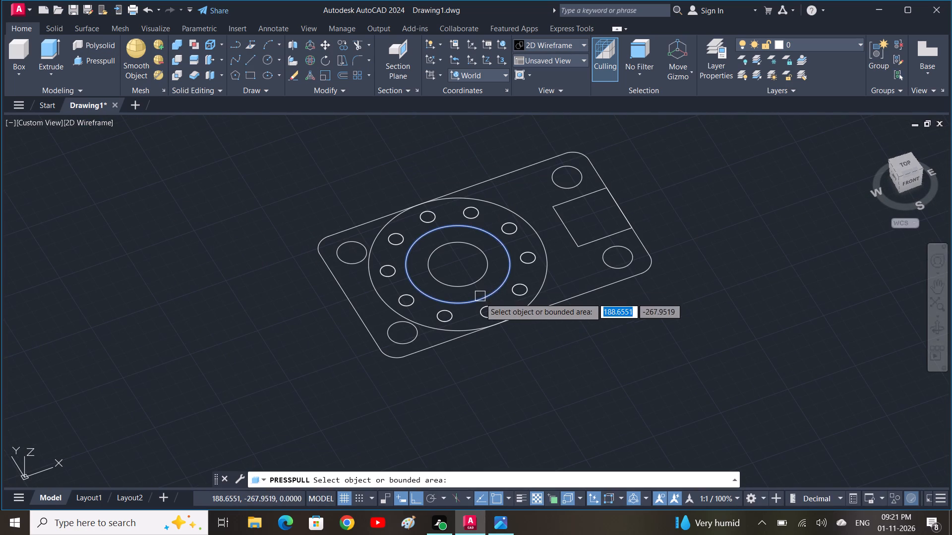
click(501, 309)
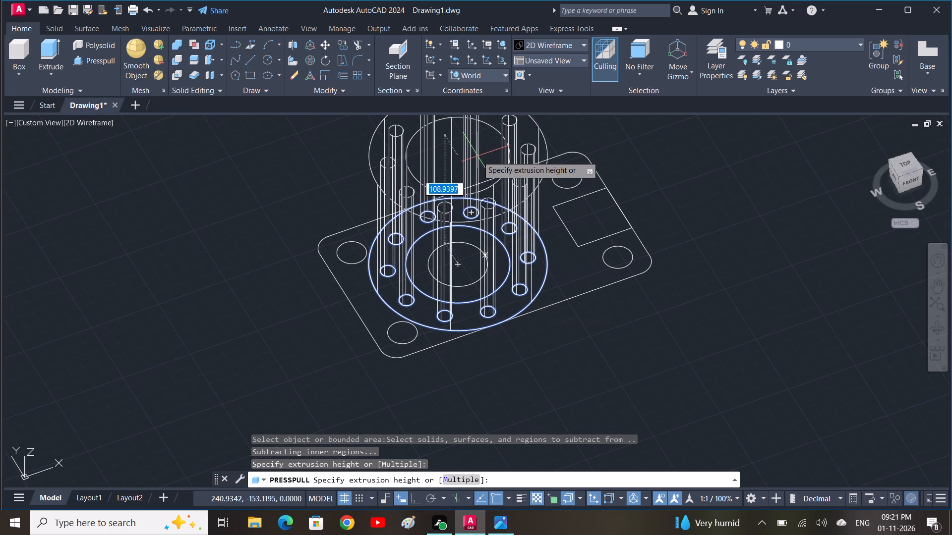
text(120)
key(space)
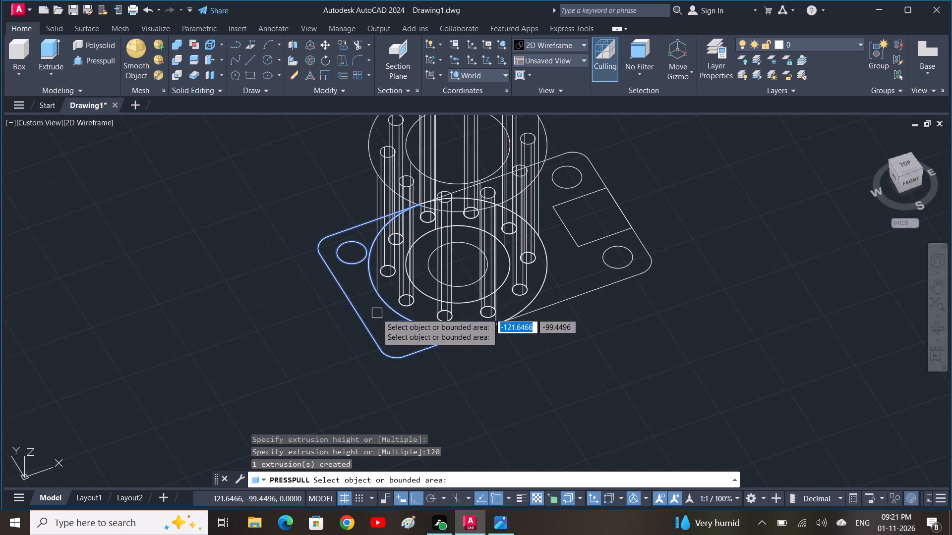
Presspull the two base plate areas on either side of the boss to a height of 40, leaving out the corner holes and rectangle.
click(377, 313)
text(40)
key(space)
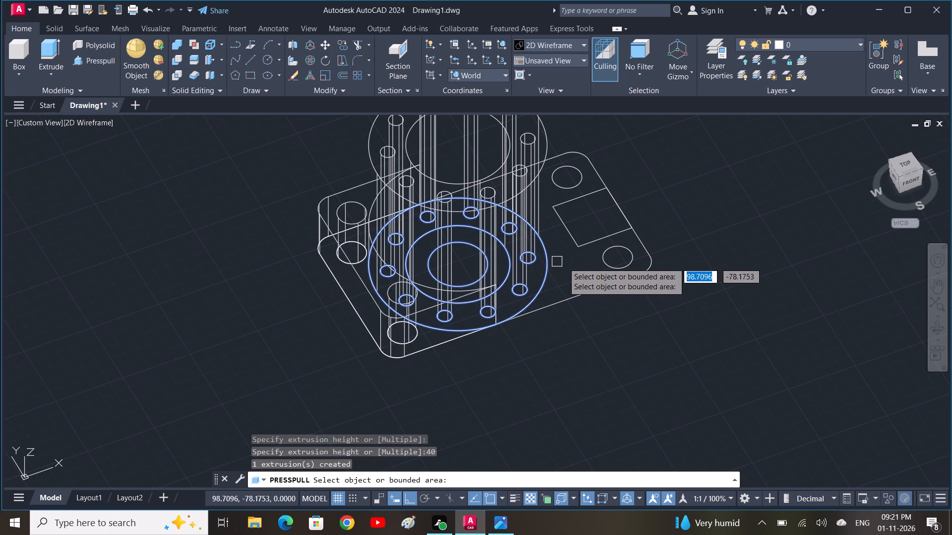
click(568, 265)
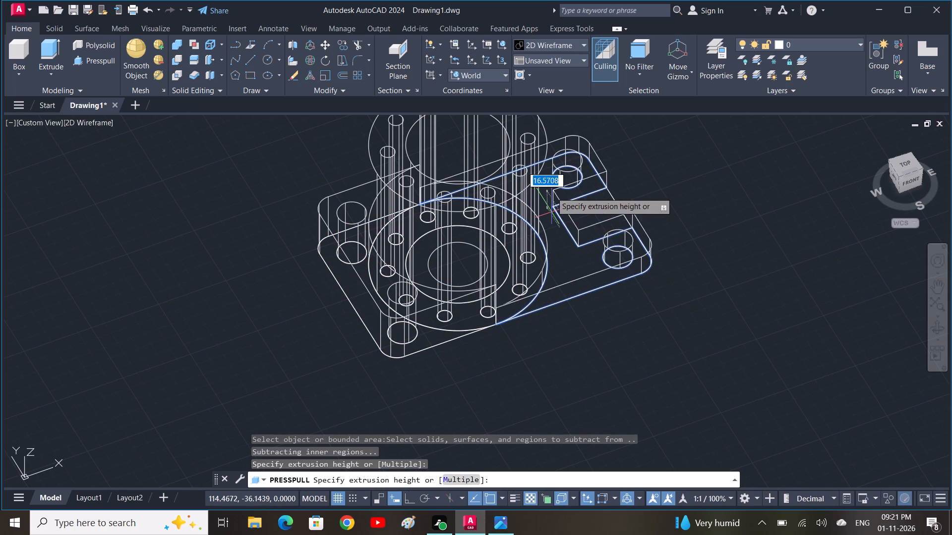
key(4)
text(0)
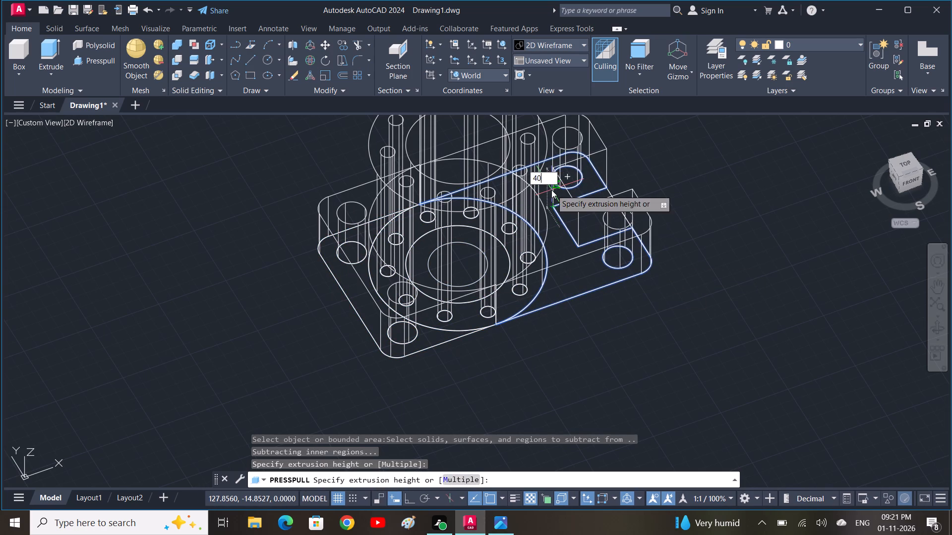
key(space)
Set the visual style to Shades of Gray.
middle_drag(579, 229, 574, 243)
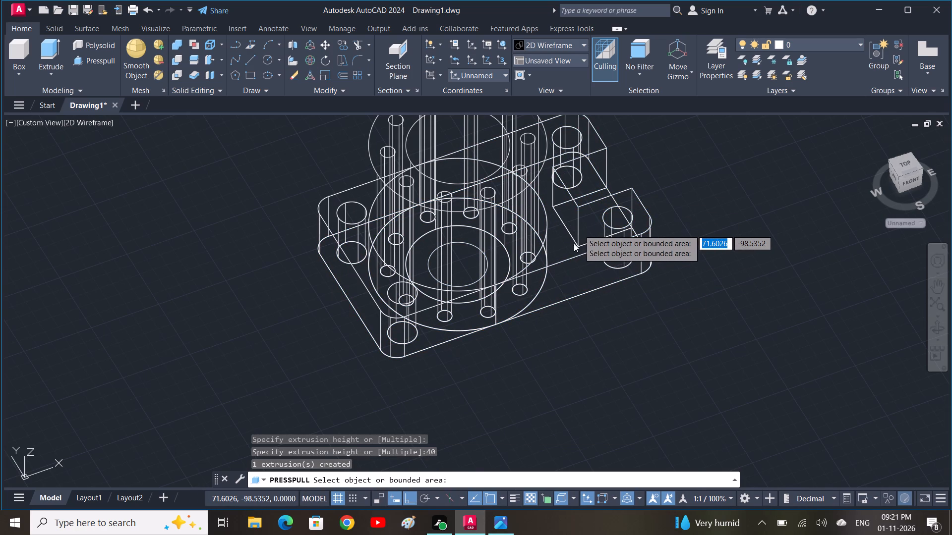
middle_drag(574, 243, 540, 271)
click(563, 39)
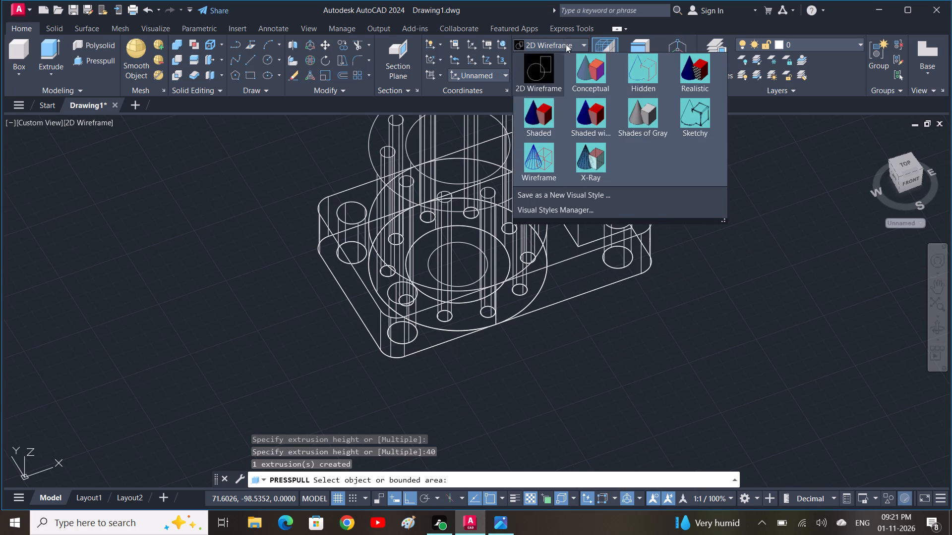
click(646, 118)
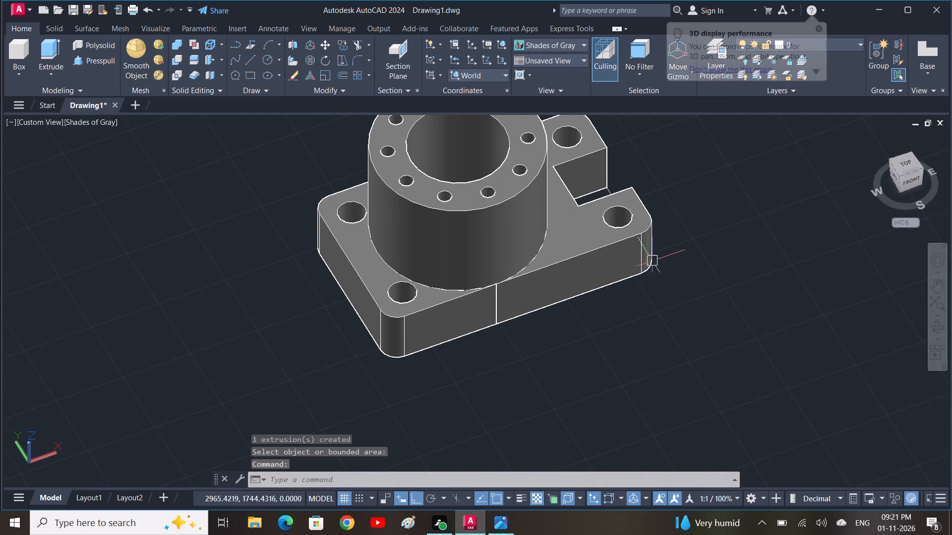
Presspull the rectangle in the base plate's edge notch to a height of 60.
middle_drag(664, 274, 643, 295)
shift+middle_drag(665, 313, 577, 369)
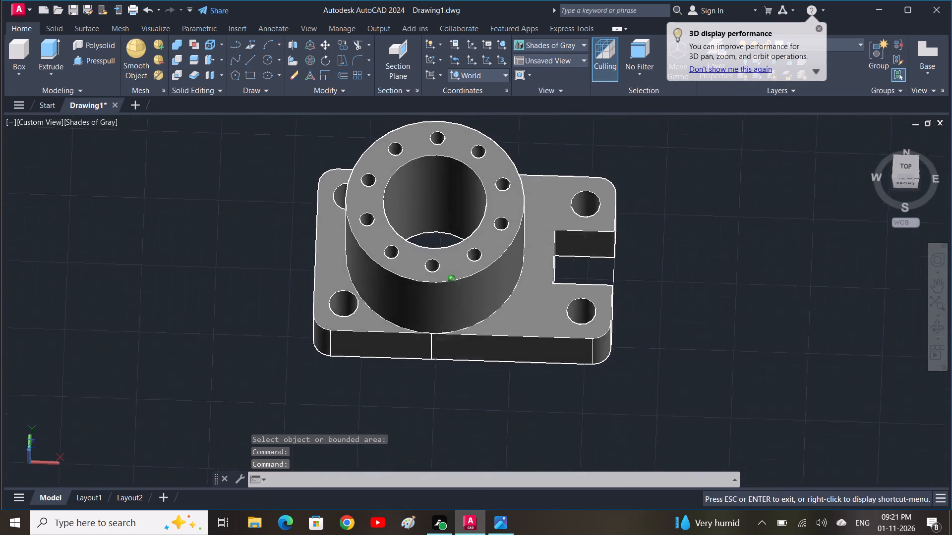
shift+middle_drag(577, 369, 541, 365)
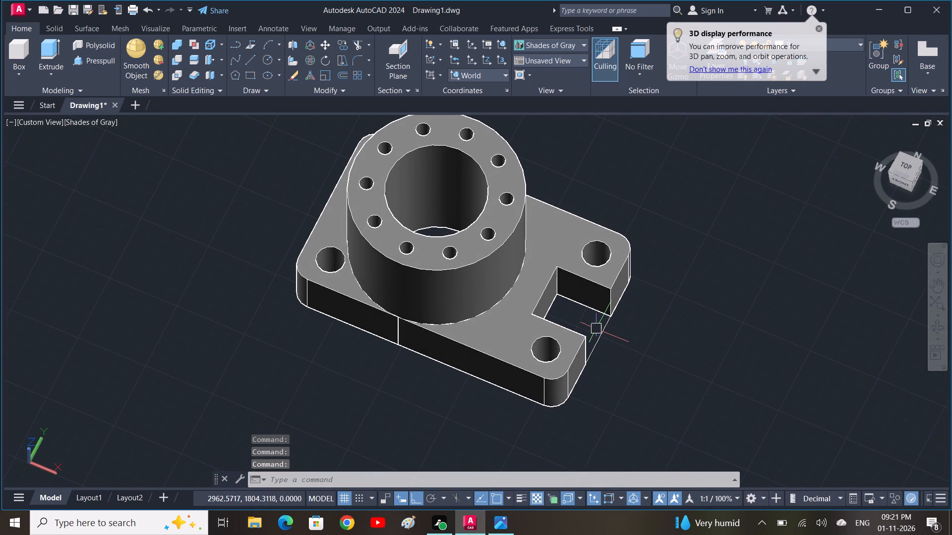
key(space)
key(Escape)
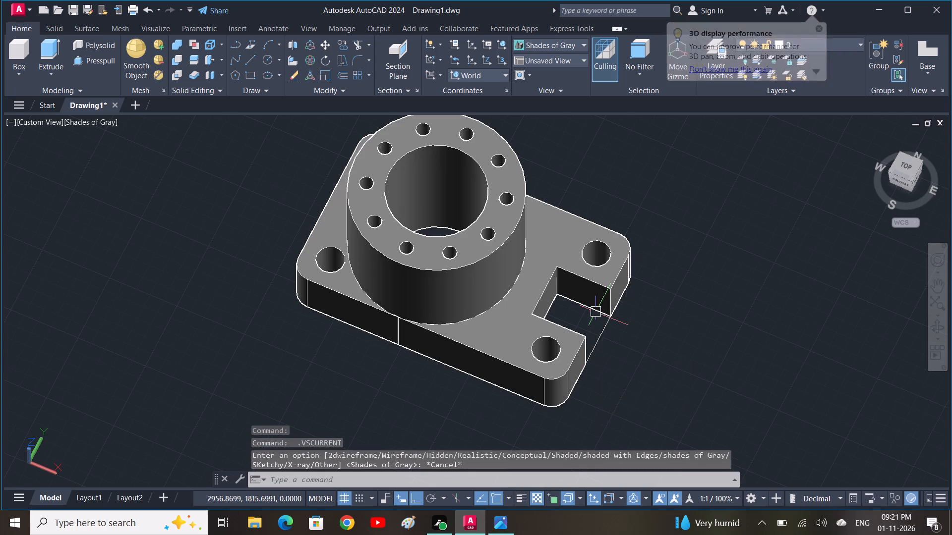
key(p)
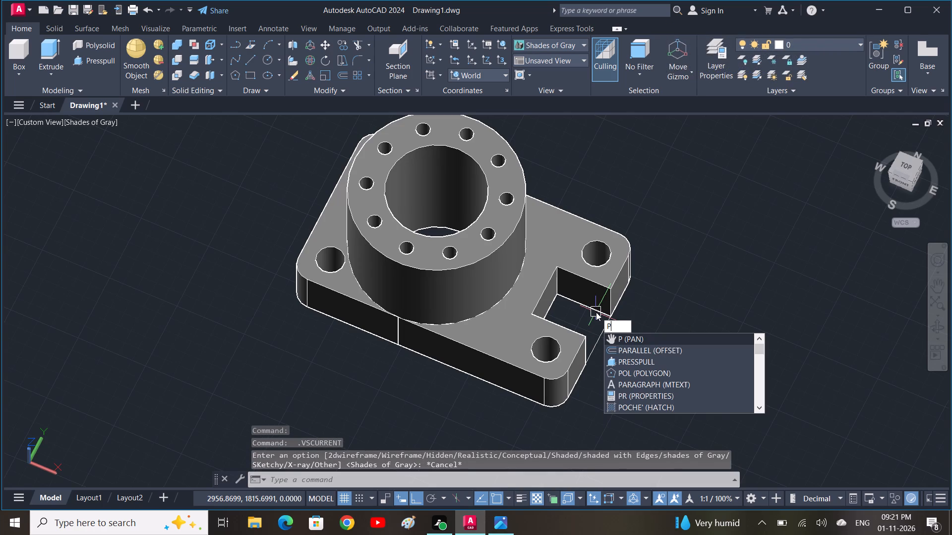
click(629, 362)
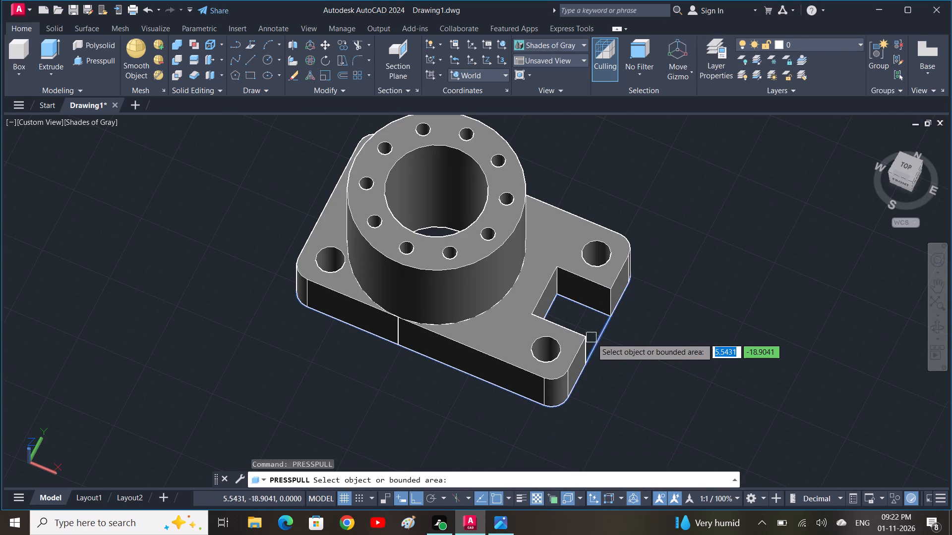
click(590, 326)
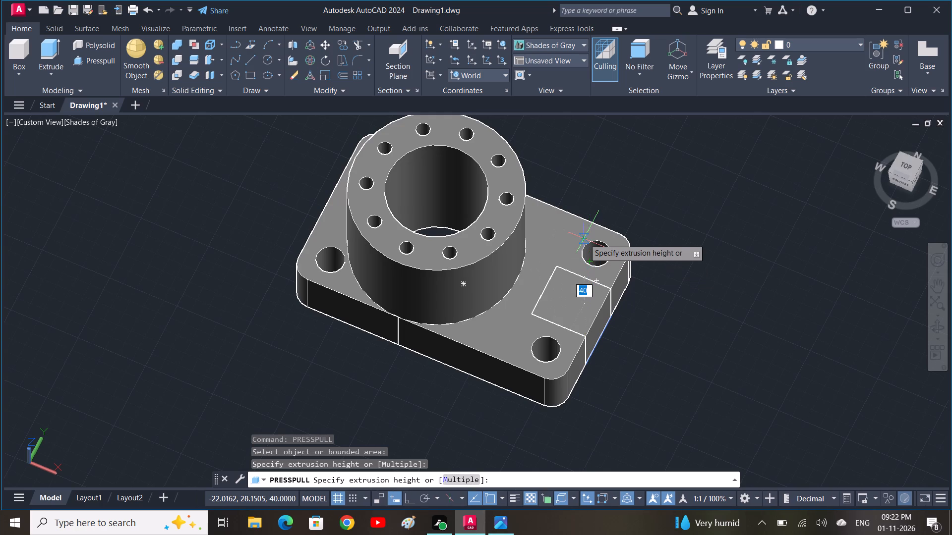
text(60)
key(space)
key(Escape)
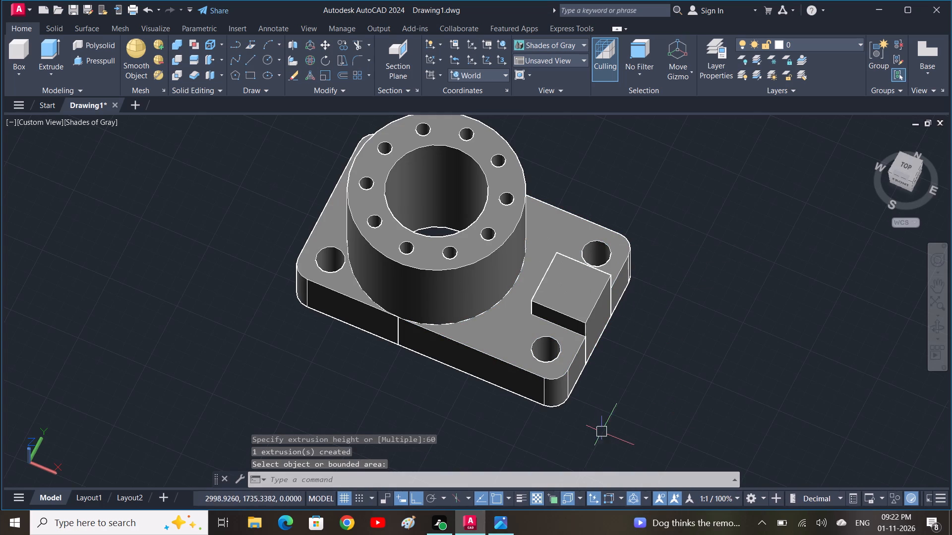
Presspull the inner ring between the boss bore and the central circle upward from the underside to a height of 140.
shift+middle_drag(590, 411, 635, 435)
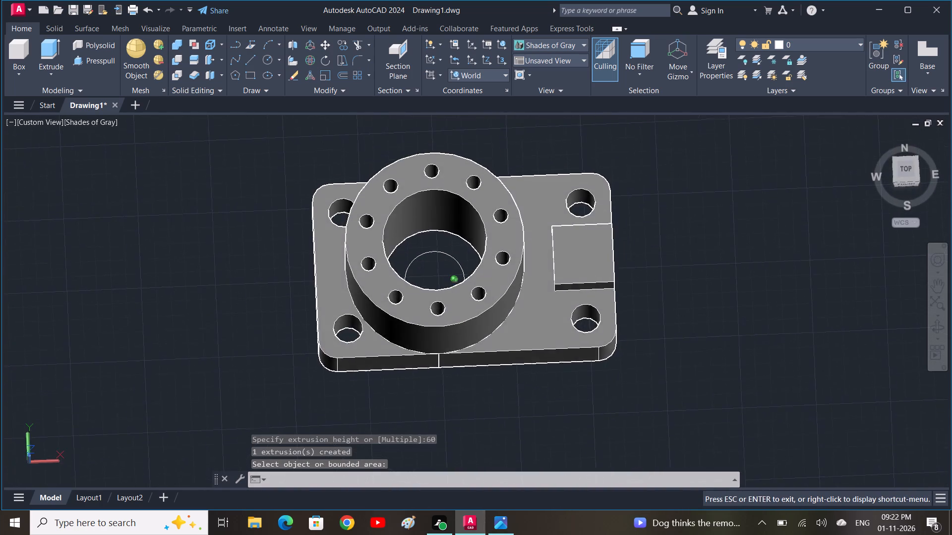
shift+middle_drag(635, 435, 600, 456)
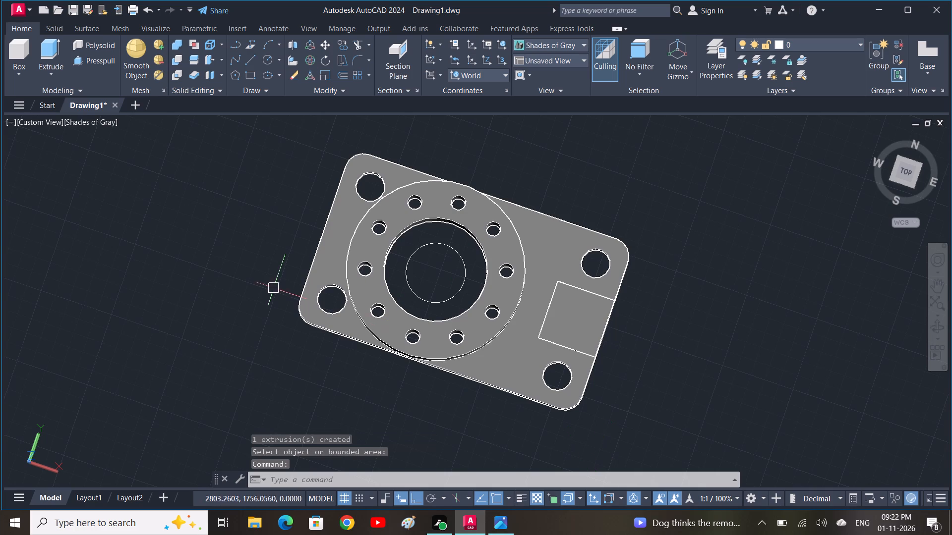
click(100, 61)
shift+middle_drag(326, 367, 357, 182)
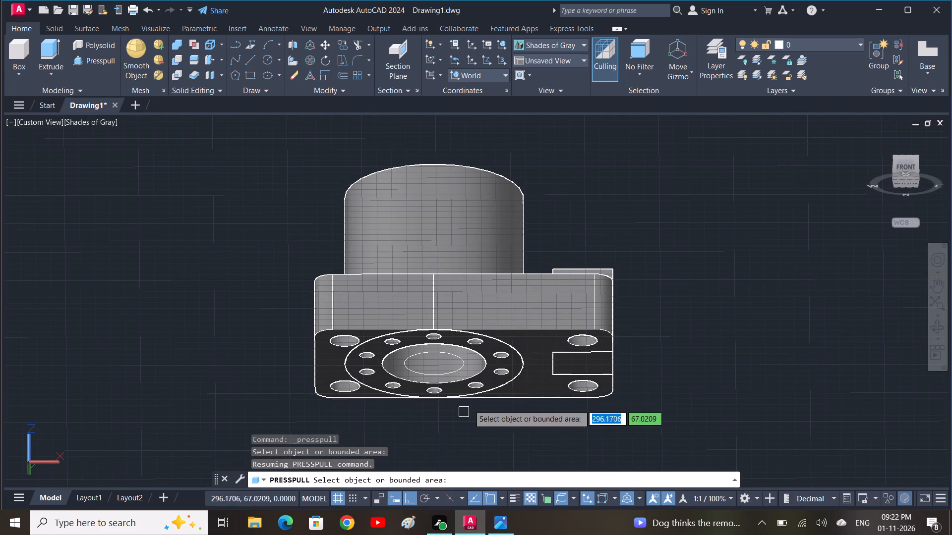
click(475, 363)
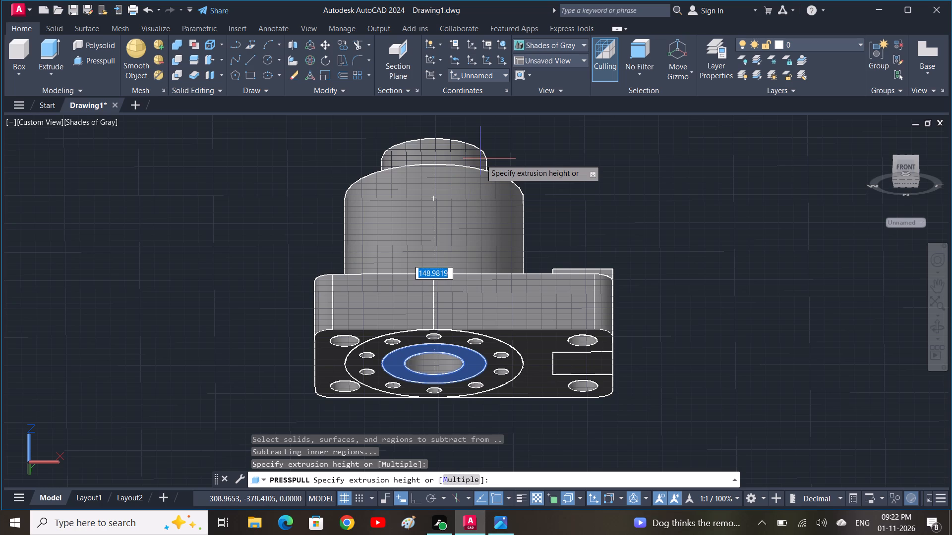
key(1)
key(4)
key(0)
key(space)
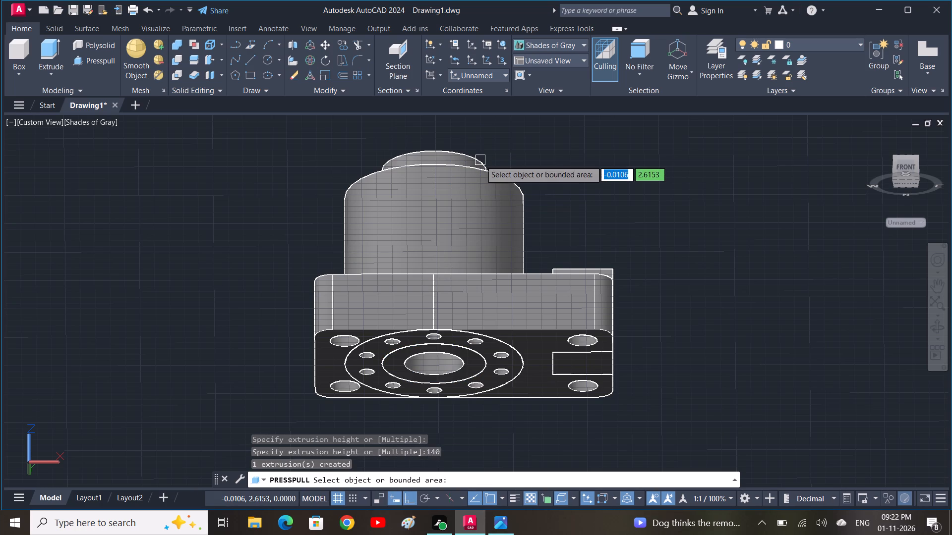
Compare the model with the Part B views, section A-A and details E and F in the 3D DAI 1 image, and return to AutoCAD.
shift+middle_drag(558, 173, 507, 310)
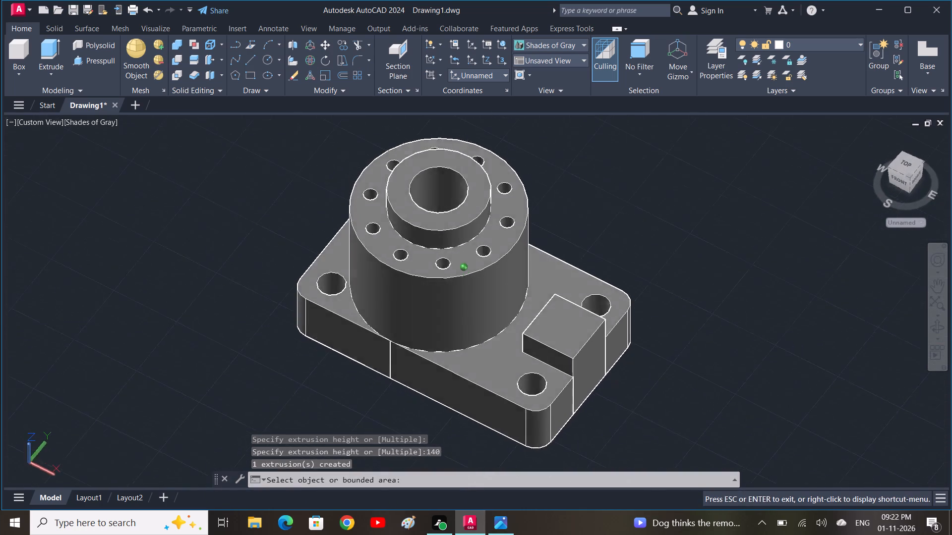
shift+middle_drag(507, 310, 541, 351)
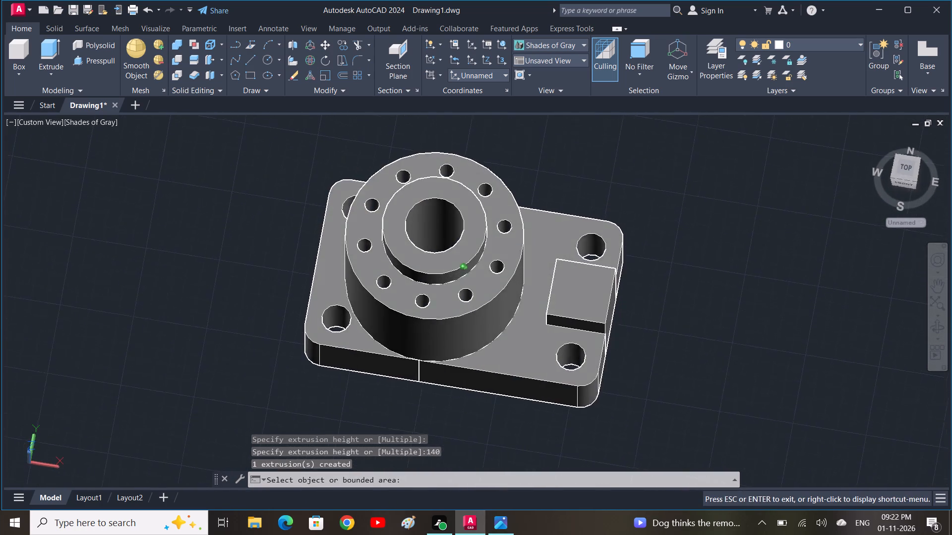
shift+middle_drag(541, 351, 489, 297)
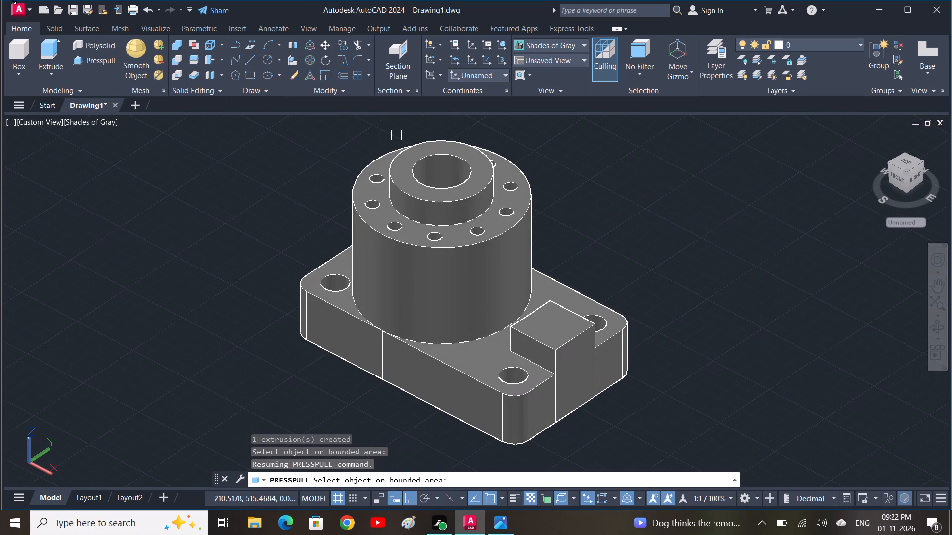
click(509, 525)
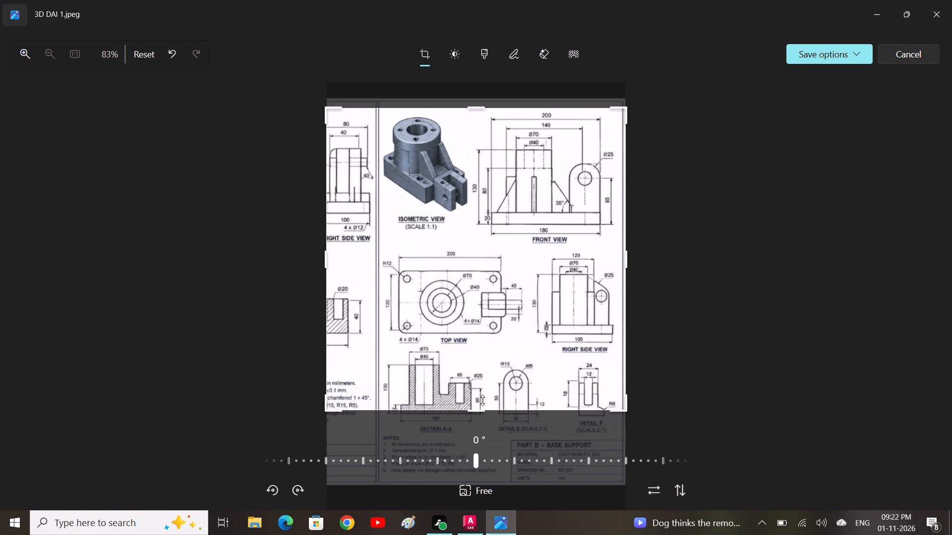
middle_drag(482, 399, 491, 318)
scroll(482, 399, up, 1)
scroll(502, 362, down, 1)
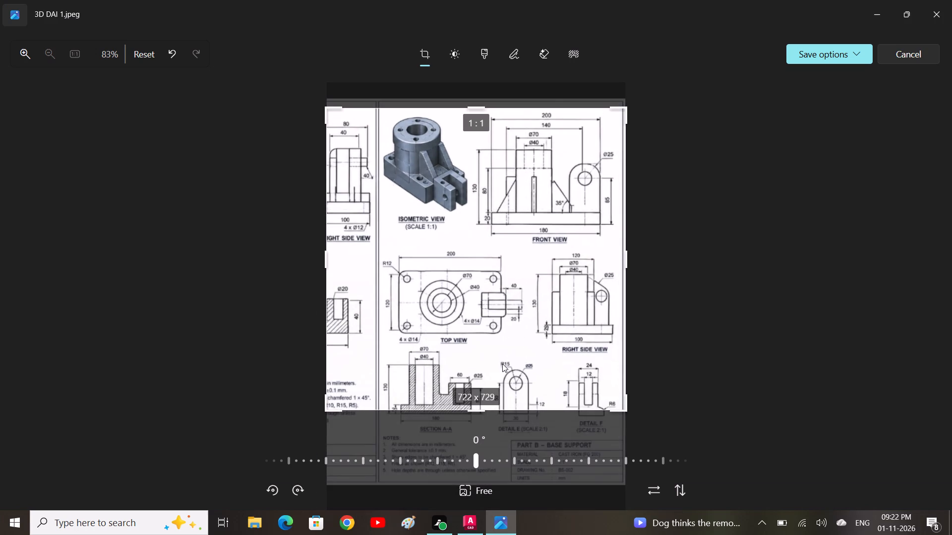
middle_drag(502, 364, 504, 273)
middle_drag(449, 265, 449, 265)
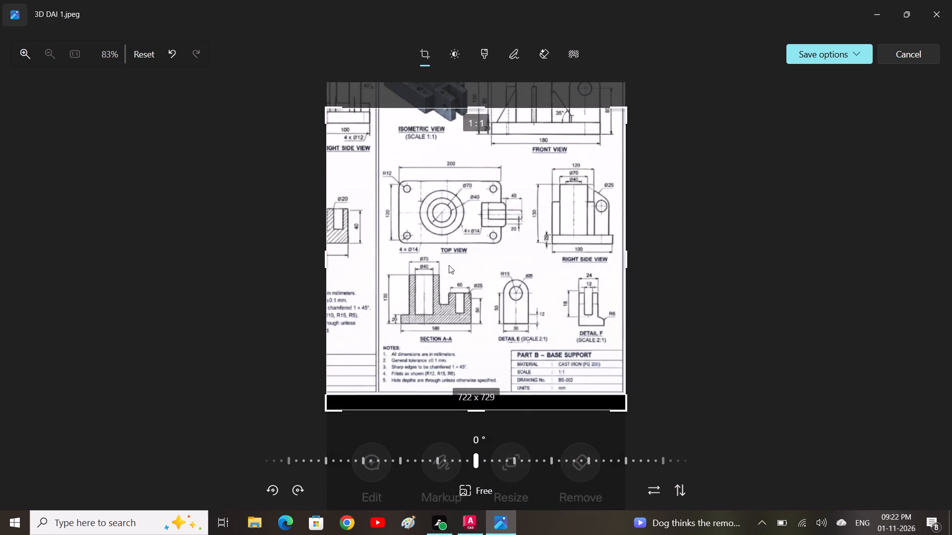
middle_drag(449, 265, 437, 328)
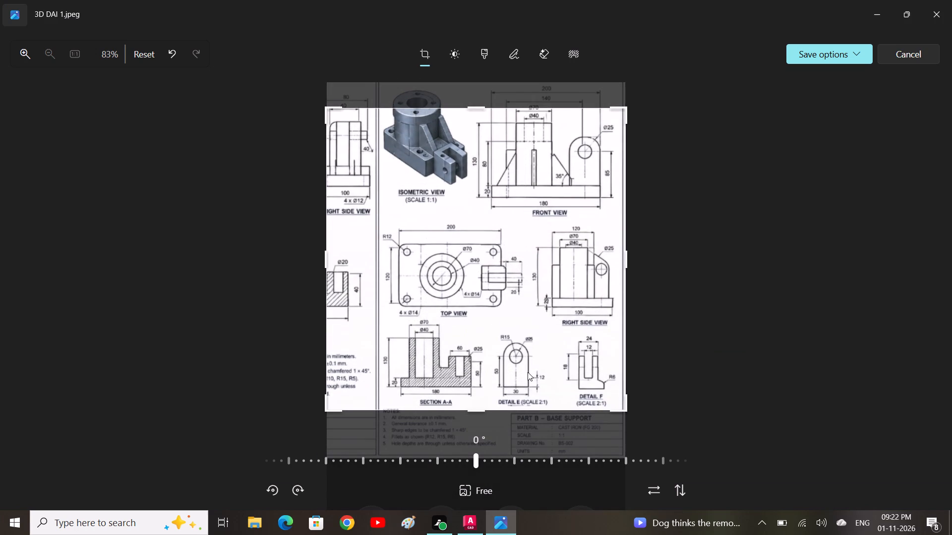
scroll(571, 370, up, 6)
middle_drag(598, 387, 445, 279)
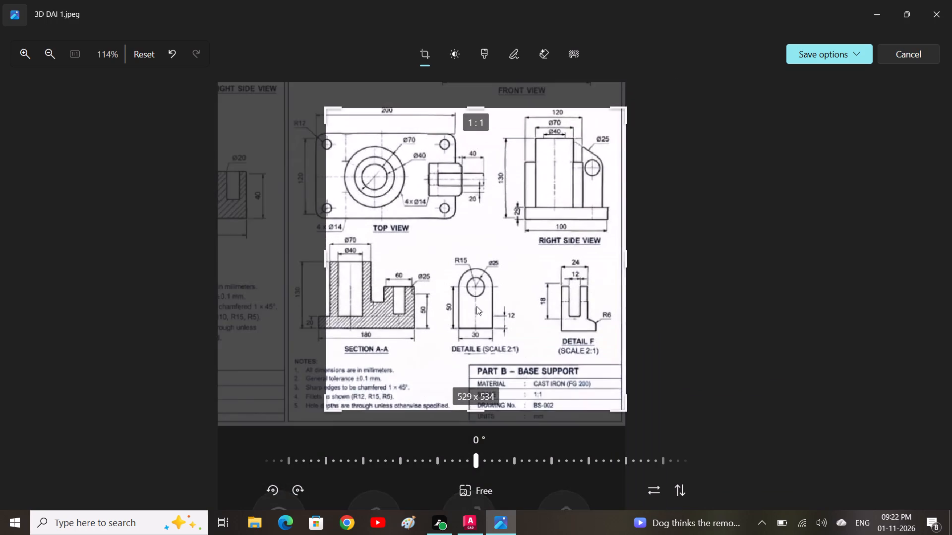
scroll(485, 324, up, 2)
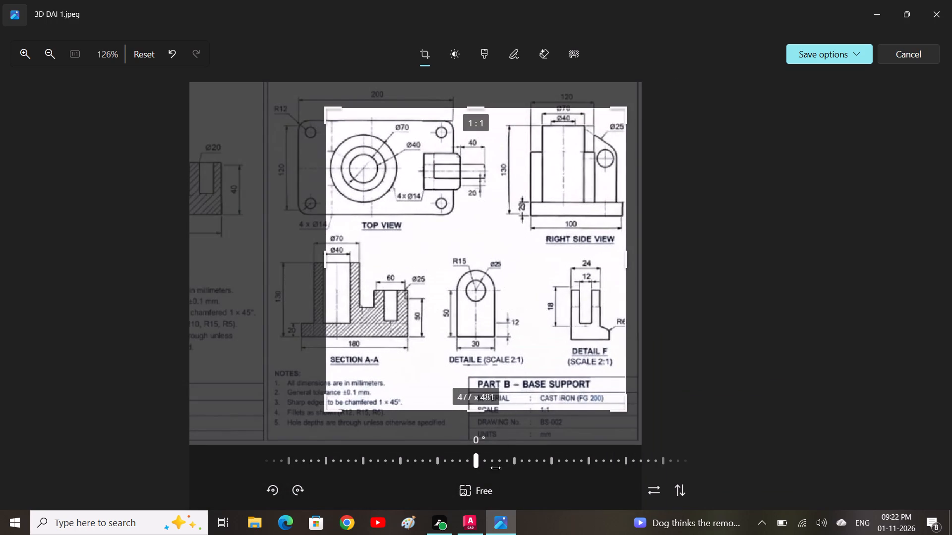
click(464, 528)
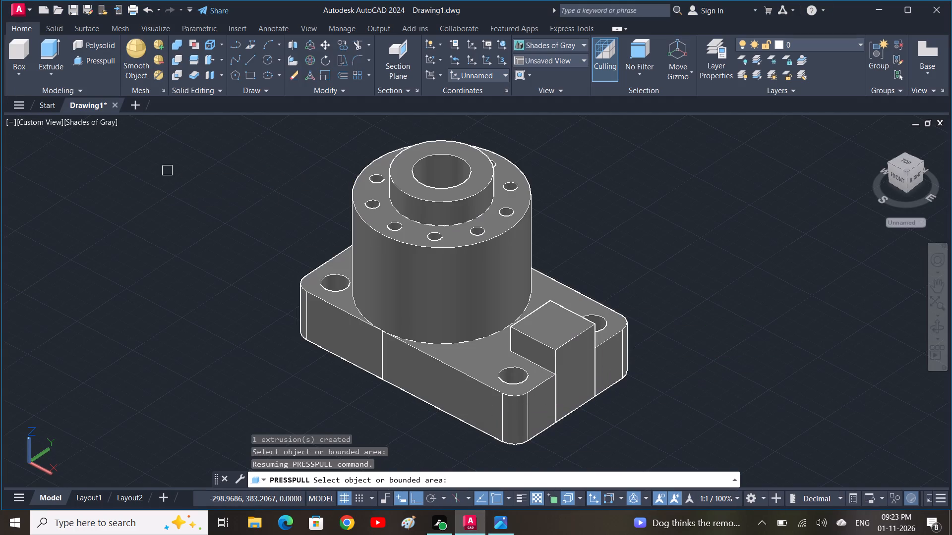
Leave Presspull and switch the model to the Front view, with free space beside it for a new profile.
key(Escape)
click(34, 125)
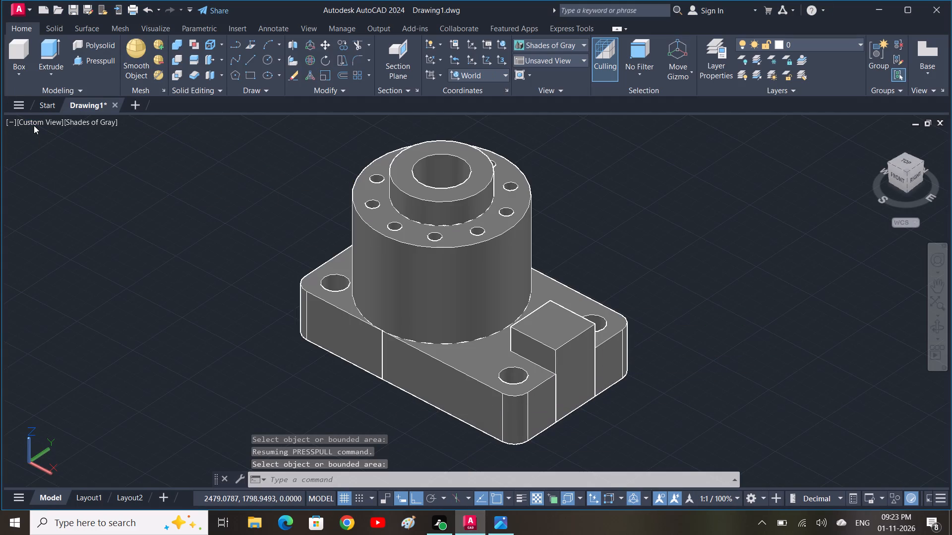
click(88, 202)
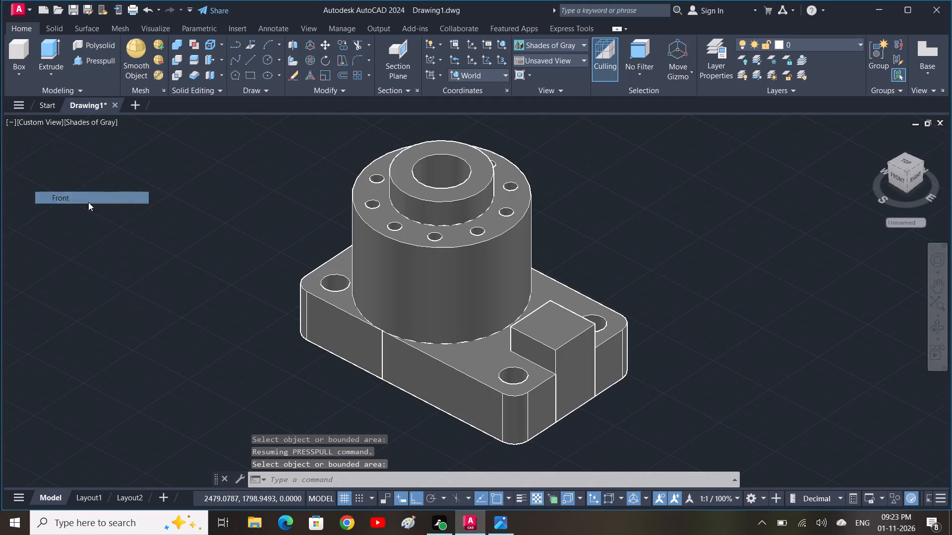
scroll(523, 405, down, 2)
middle_drag(561, 347, 377, 359)
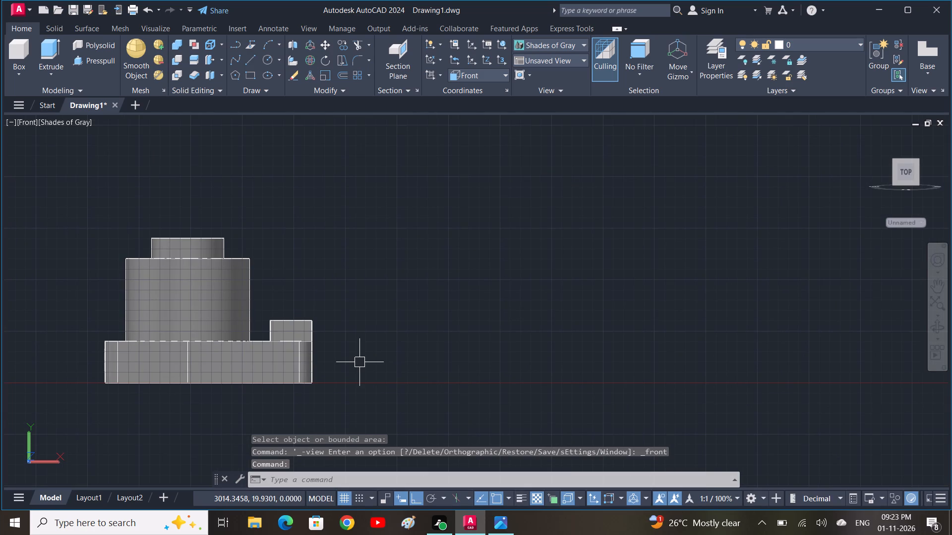
Draw two concentric circles in the free space beside the model, one of radius 15 and one of diameter 25.
text(C)
key(space)
click(523, 266)
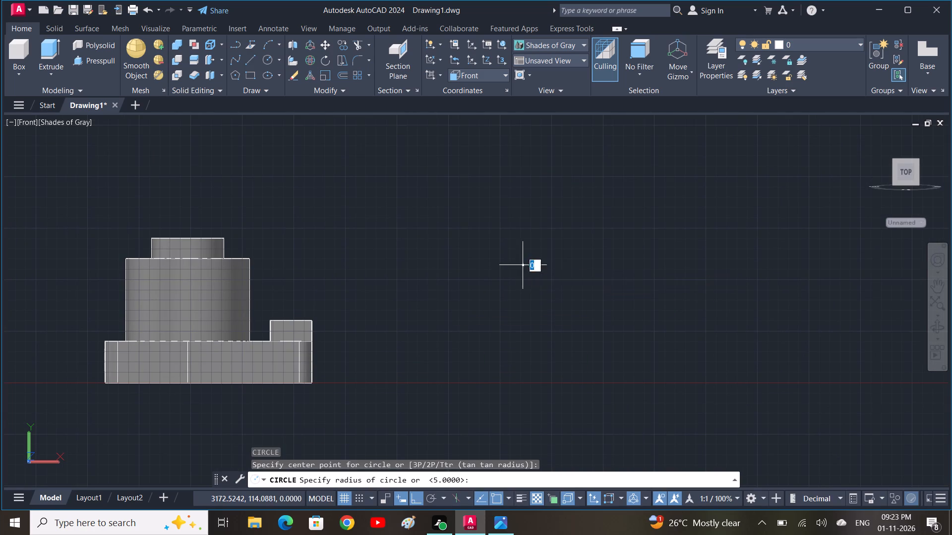
key(1)
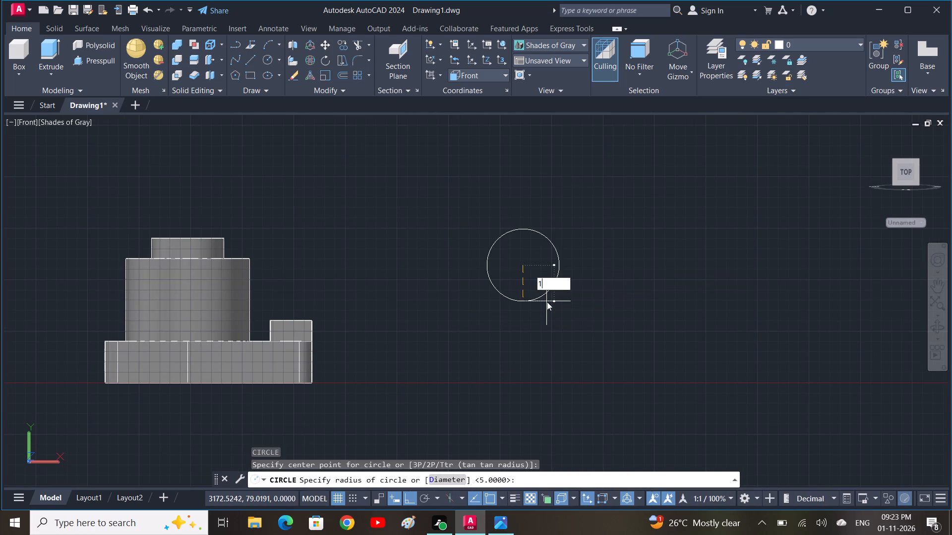
text(5)
key(space)
text(C)
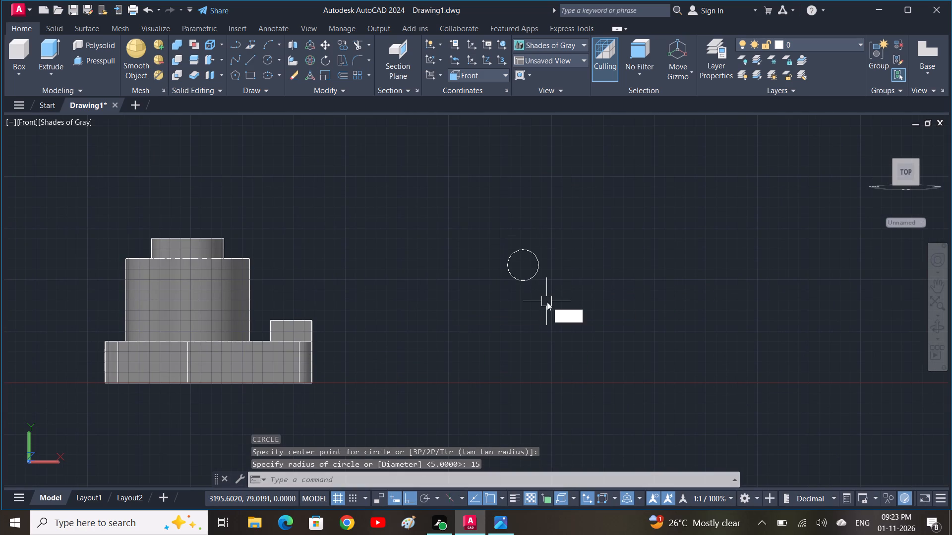
key(space)
click(523, 268)
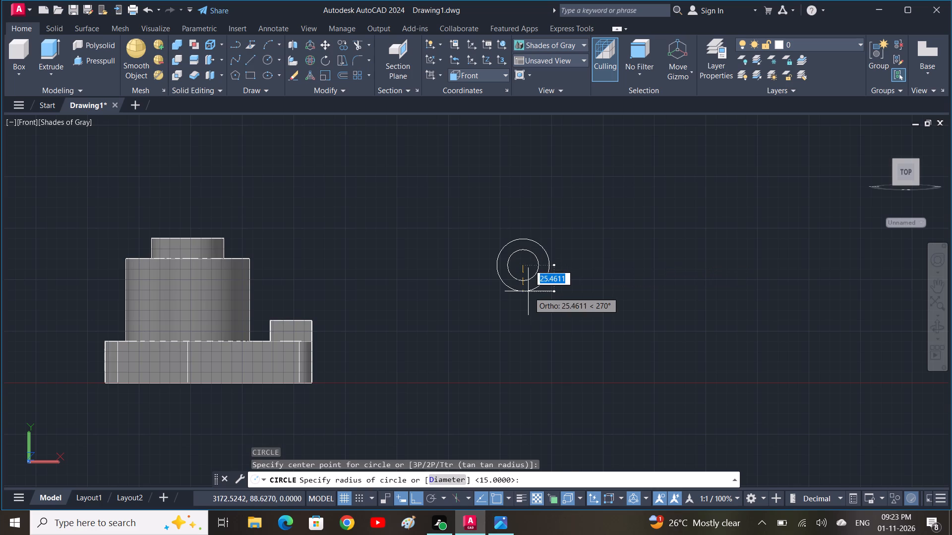
key(d)
key(space)
key(2)
key(5)
key(space)
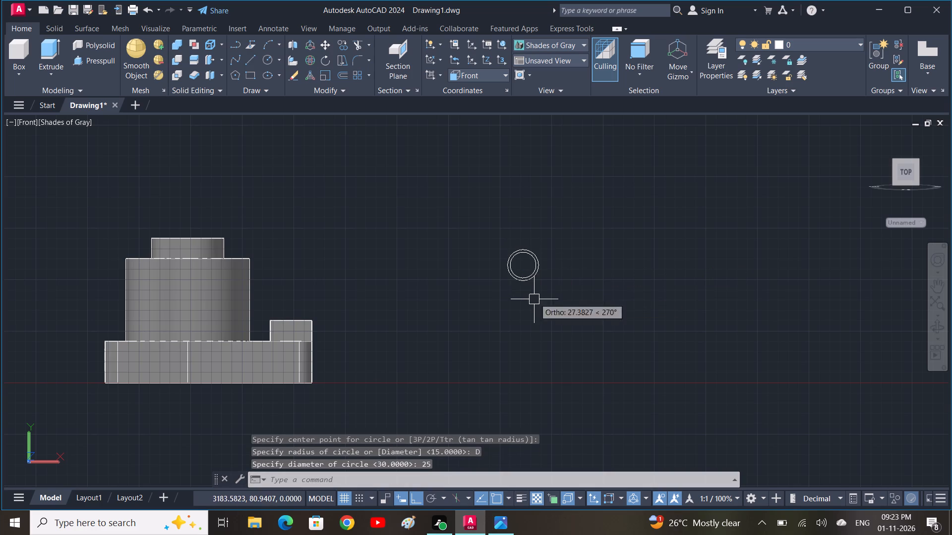
Draw a 30-long vertical line down from the outer circle's right quadrant, a horizontal base line, and a closing vertical from the left quadrant.
scroll(518, 275, up, 1)
text(L)
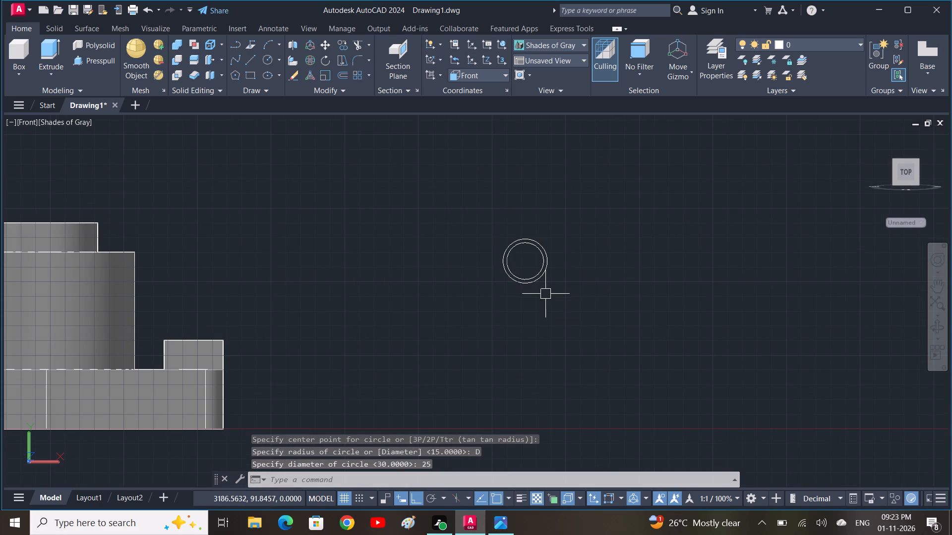
key(space)
click(549, 260)
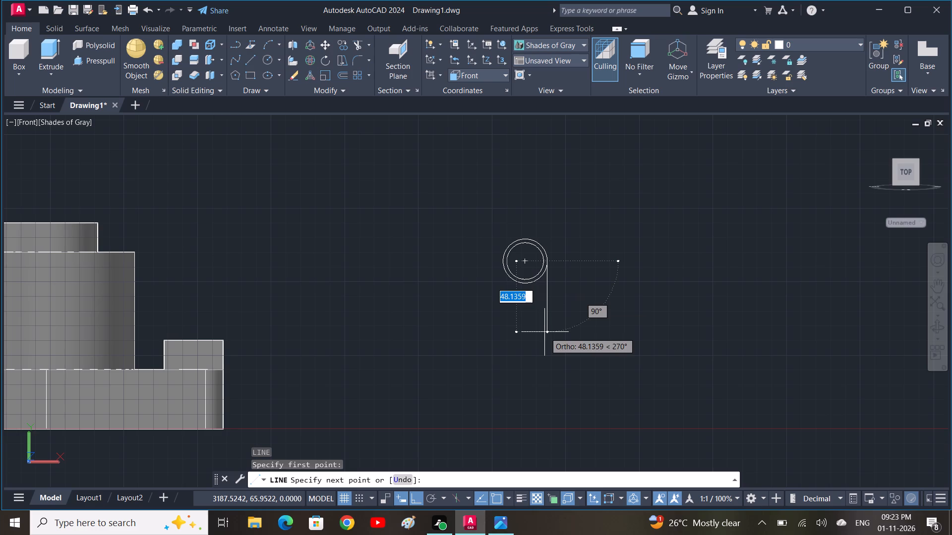
text(30)
key(space)
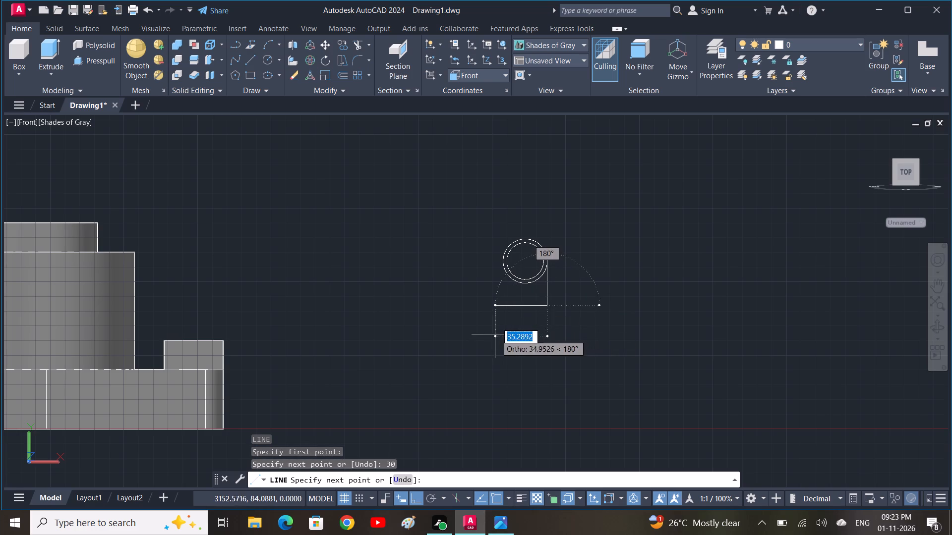
click(488, 336)
key(space)
key(space)
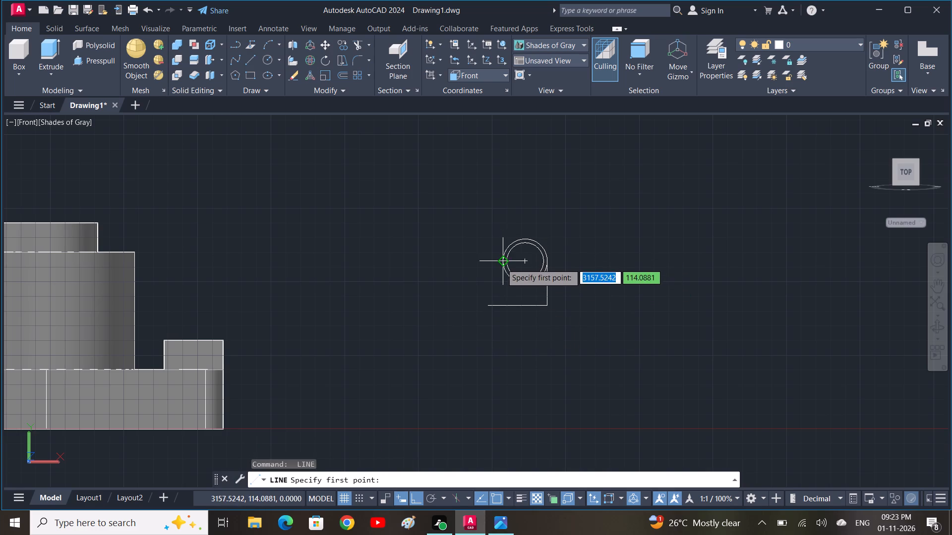
click(501, 264)
click(503, 306)
key(space)
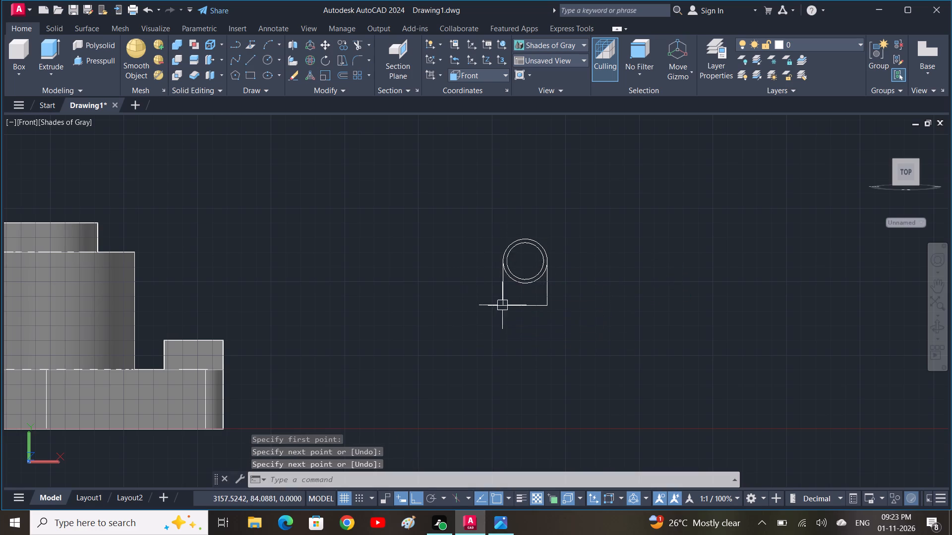
Trim the base line's overhang and the outer circle's lower arc to leave a round-topped lug outline.
text(TR)
key(space)
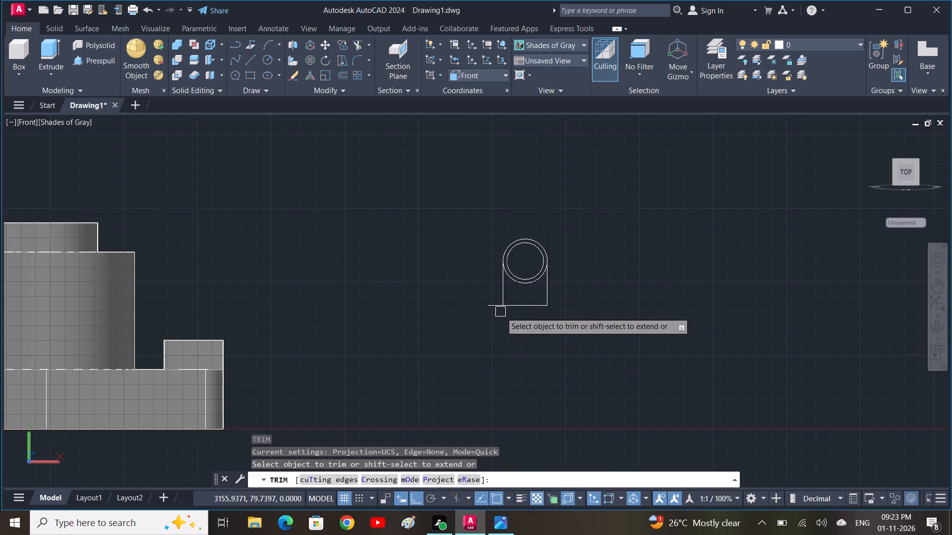
click(498, 308)
scroll(484, 319, up, 3)
drag(504, 244, 518, 270)
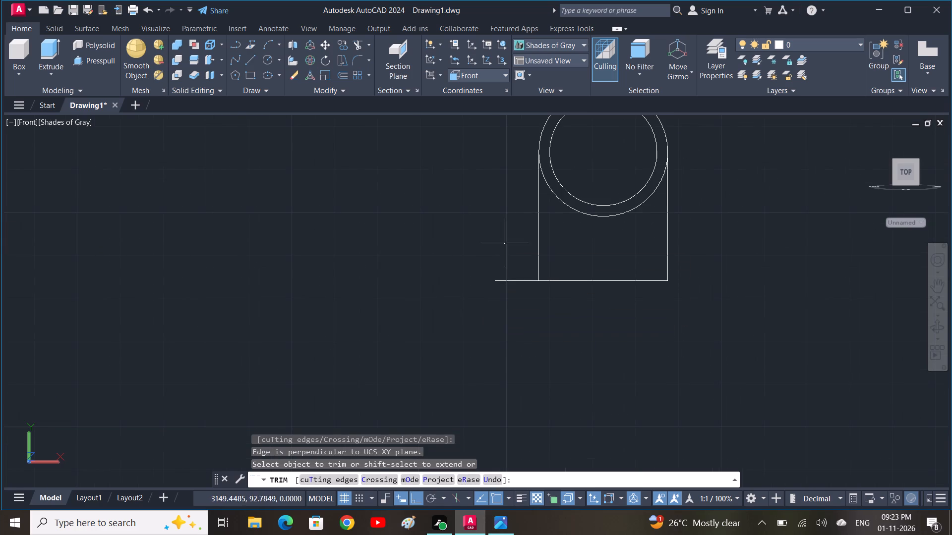
drag(518, 270, 519, 320)
middle_drag(519, 321, 460, 399)
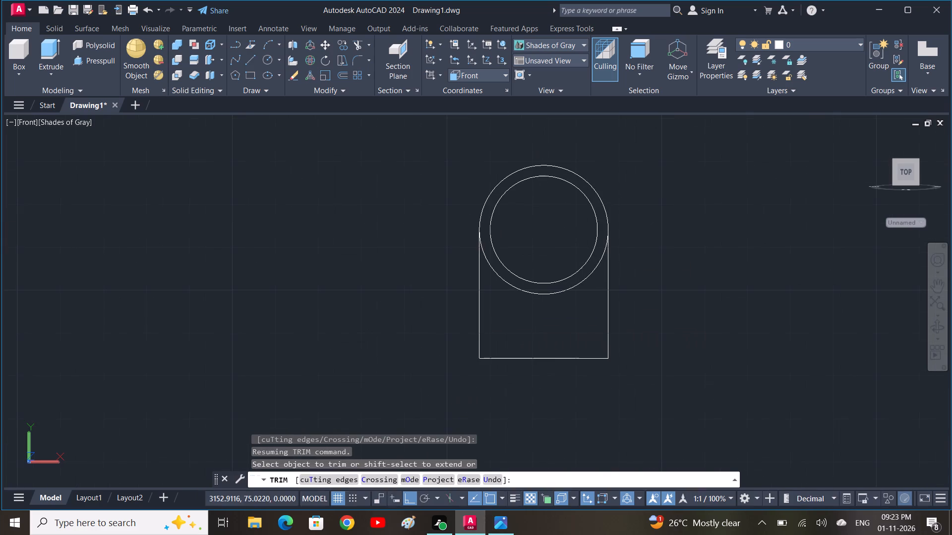
key(Escape)
click(523, 291)
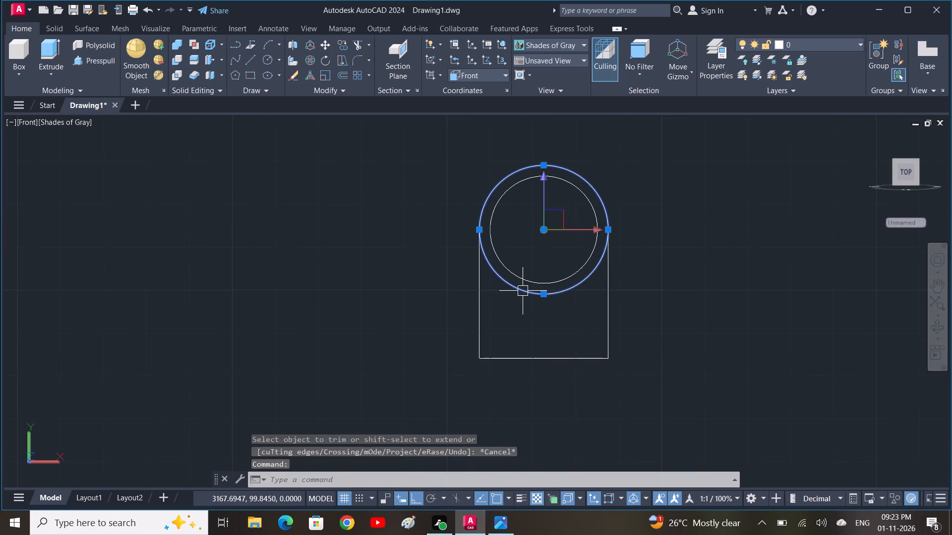
key(Escape)
text(TR)
key(space)
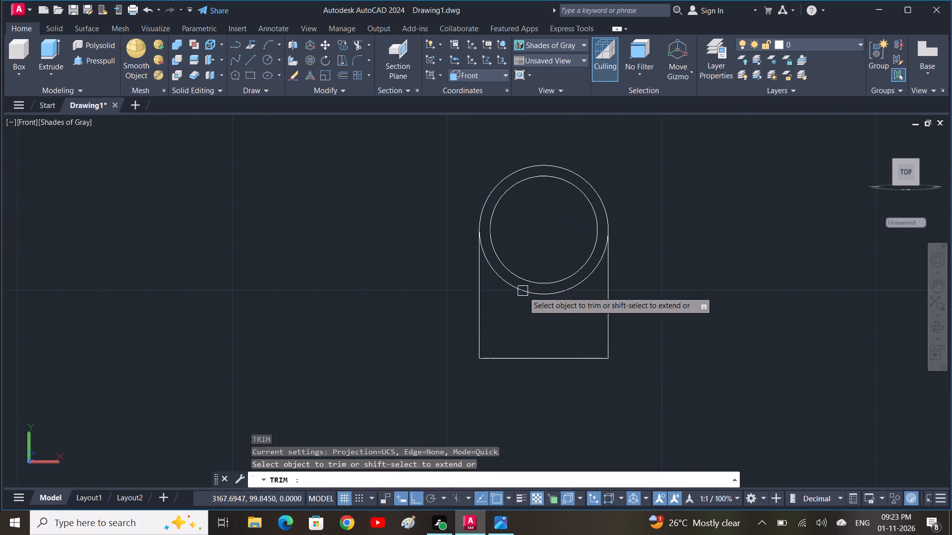
click(523, 291)
key(Escape)
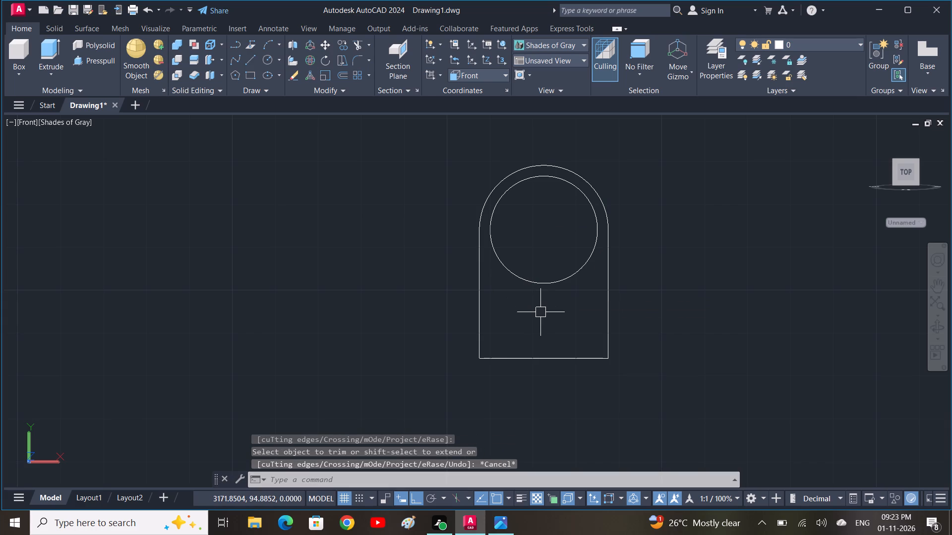
Draw a circle of radius 7.5 concentric with the lug's rounded top.
text(C)
key(space)
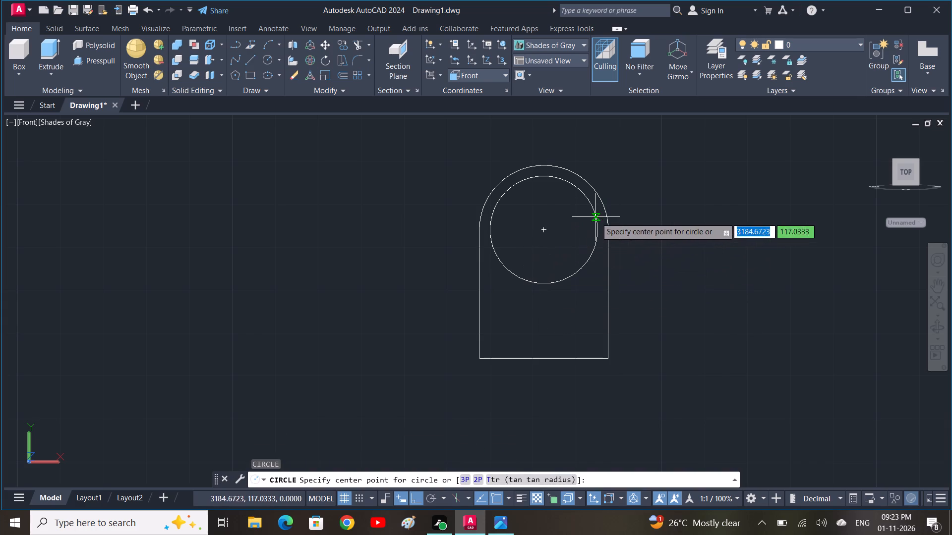
click(544, 231)
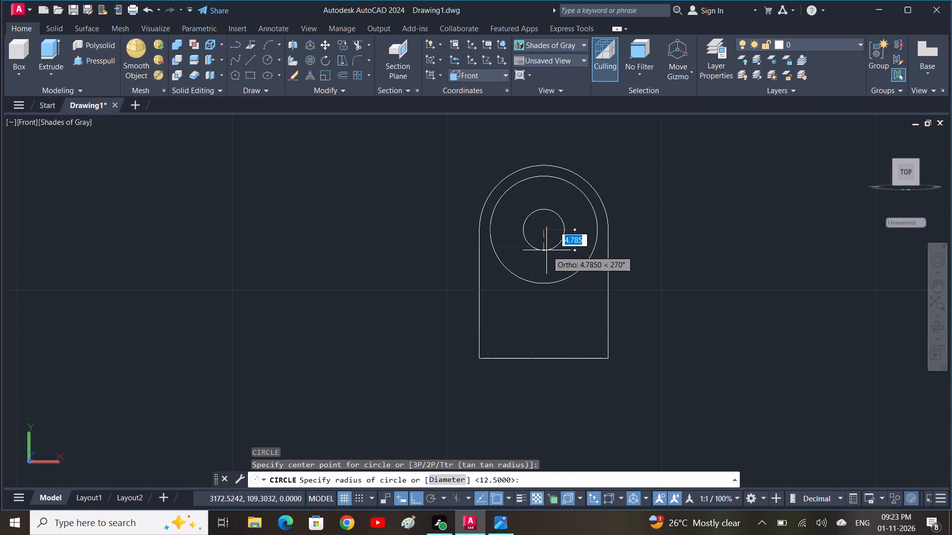
text(7.5)
key(space)
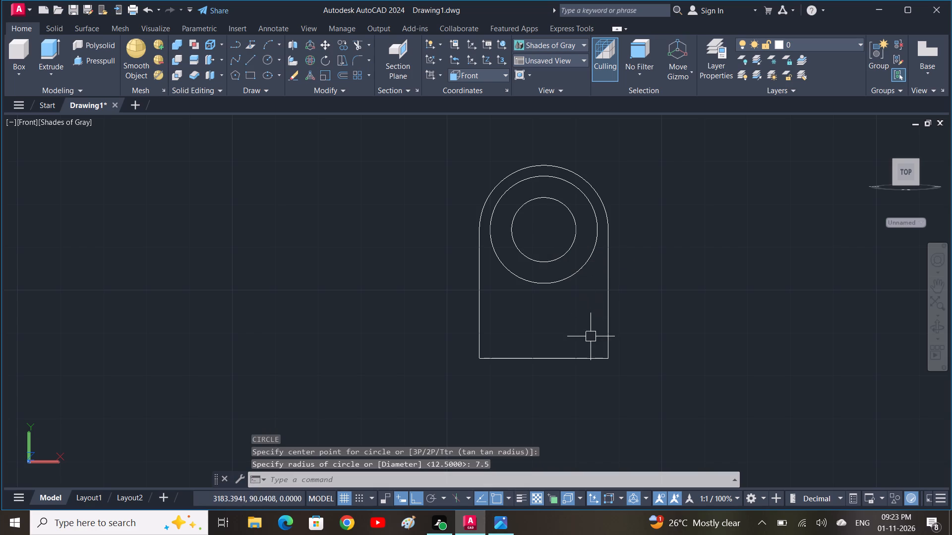
Join the lug outline's arc and three lines into a single polyline.
middle_drag(594, 342, 567, 339)
click(607, 369)
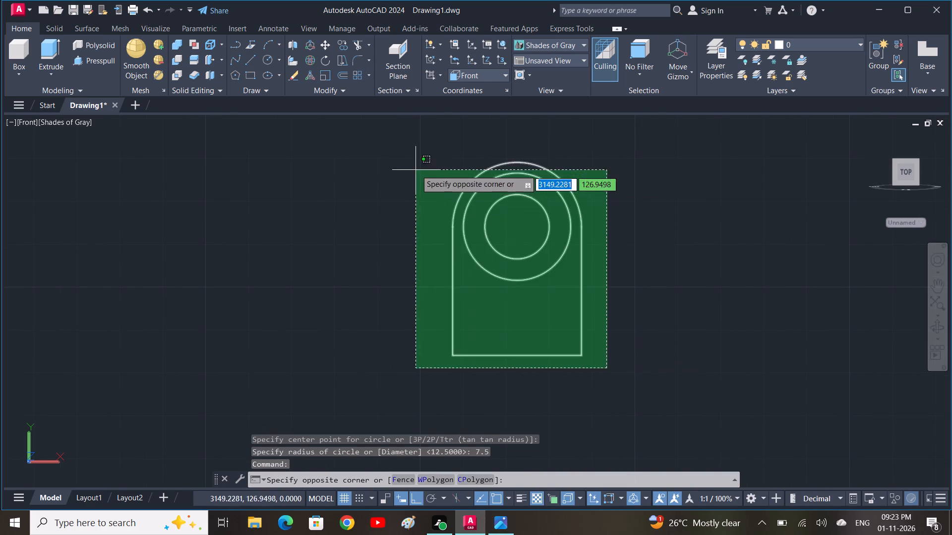
click(416, 169)
key(j)
key(space)
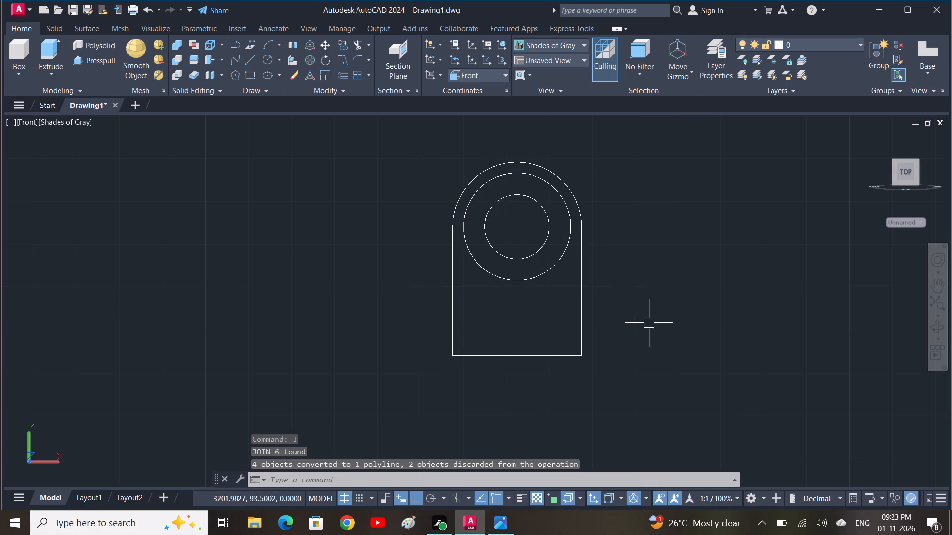
middle_drag(647, 318, 598, 358)
key(Escape)
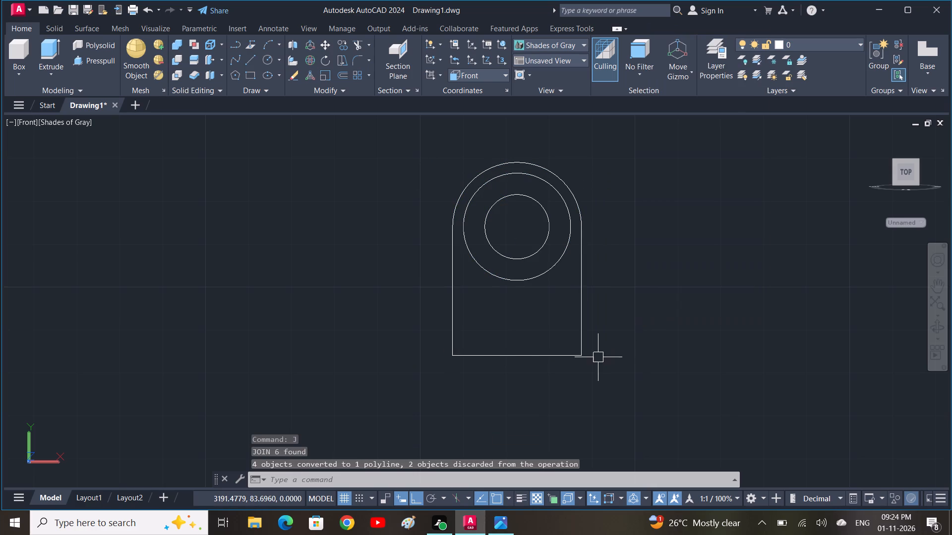
Presspull the area between the lug outline and the 25-diameter circle to a depth of 20.
shift+middle_drag(599, 359, 505, 392)
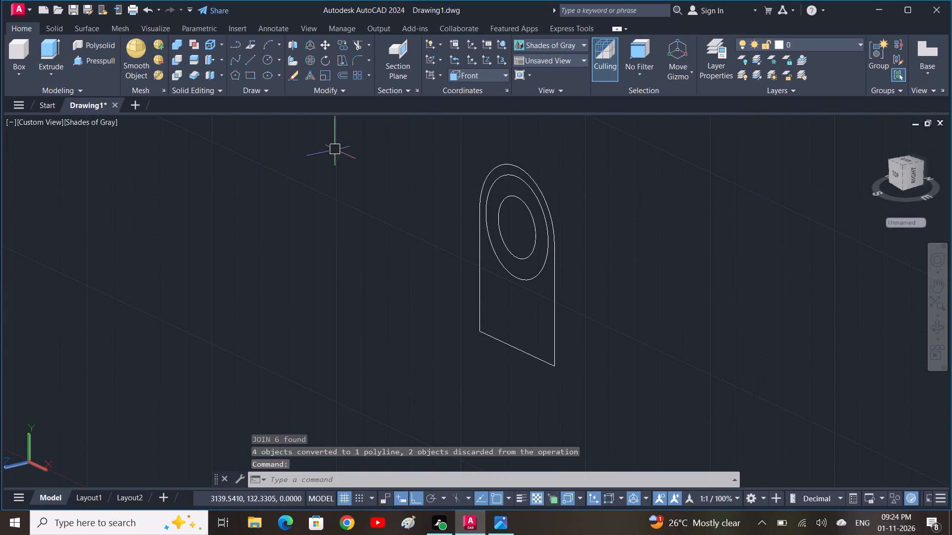
click(104, 59)
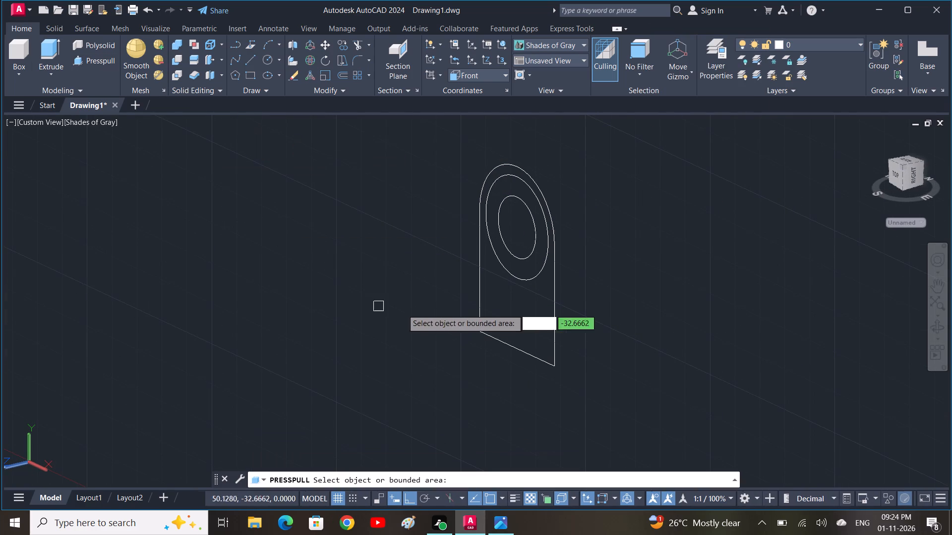
click(533, 302)
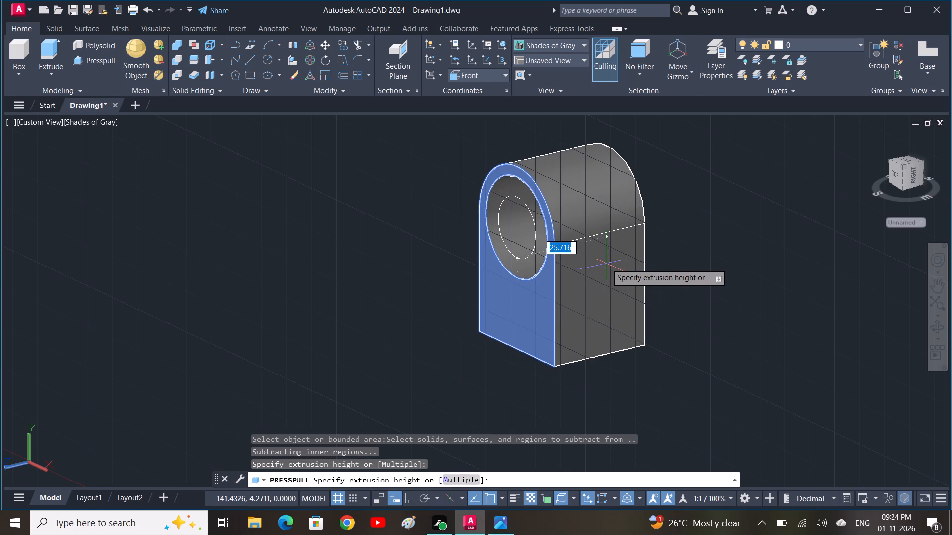
text(20)
key(space)
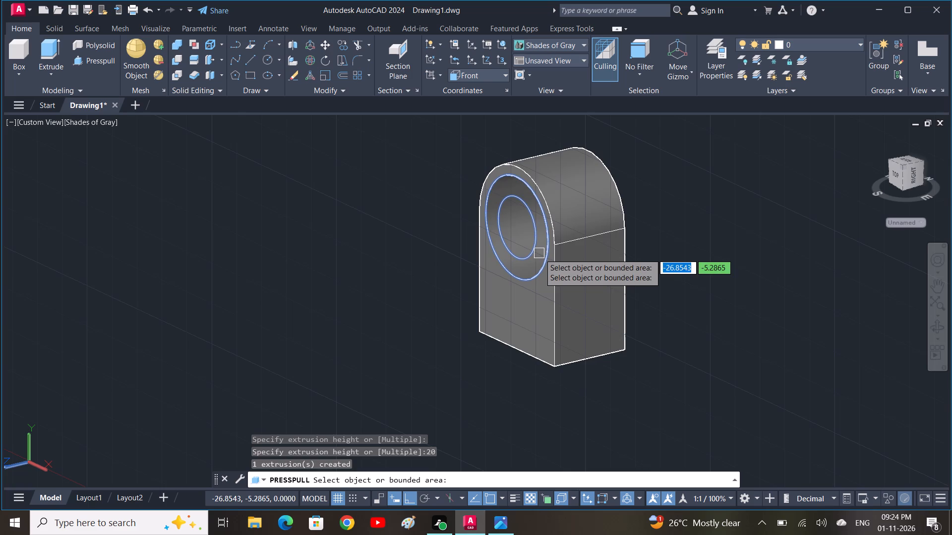
Presspull the ring between the 25-diameter circle and the radius 7.5 circle to a depth of 20.
click(539, 254)
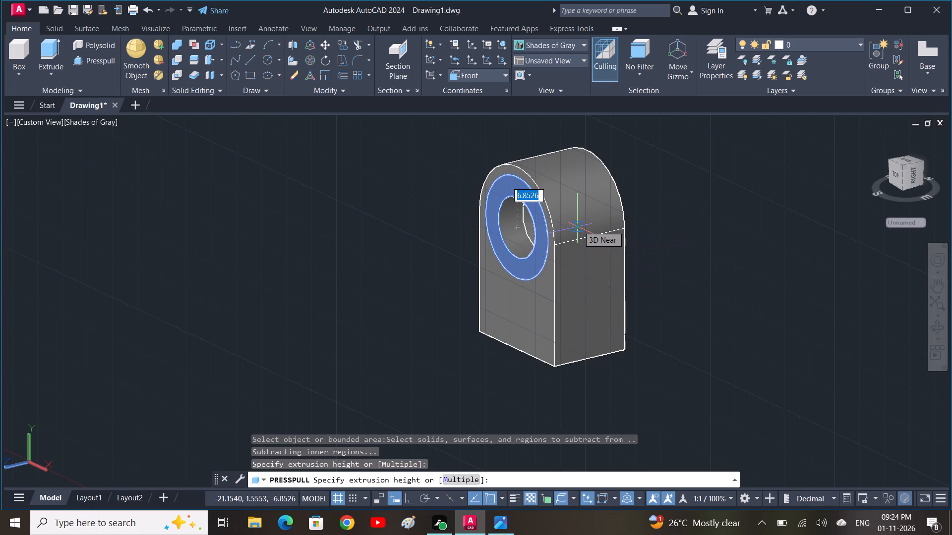
text(20)
key(space)
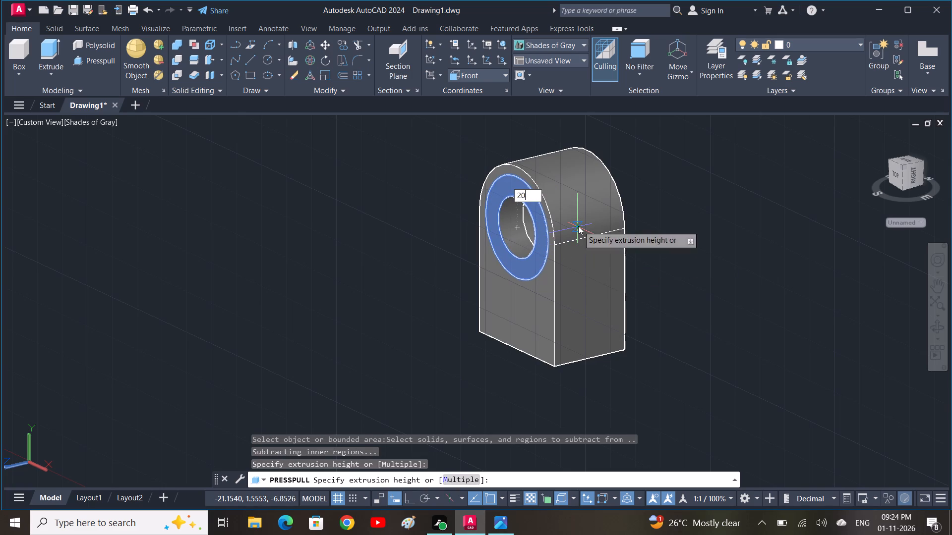
key(Escape)
Union the lug body and the ring around its bore into a single solid.
shift+middle_drag(659, 258, 631, 278)
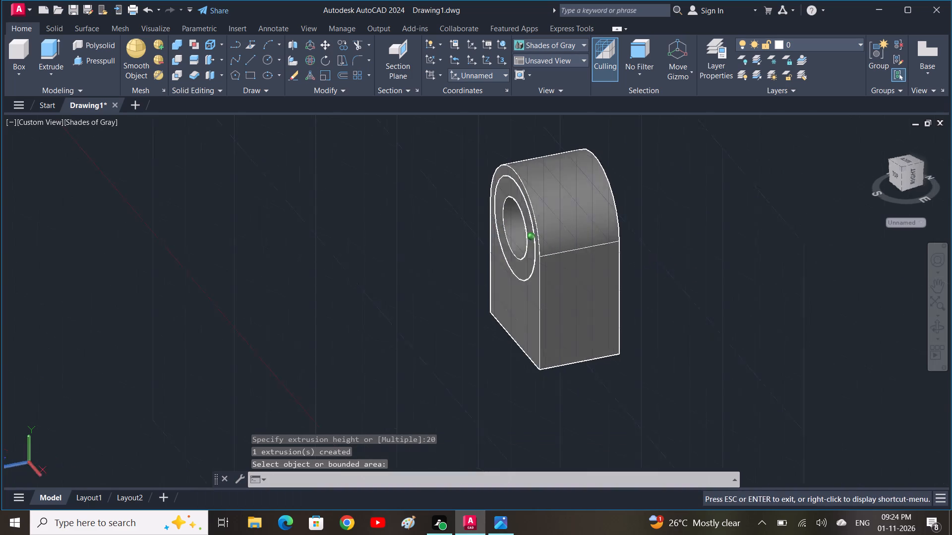
shift+middle_drag(631, 278, 700, 236)
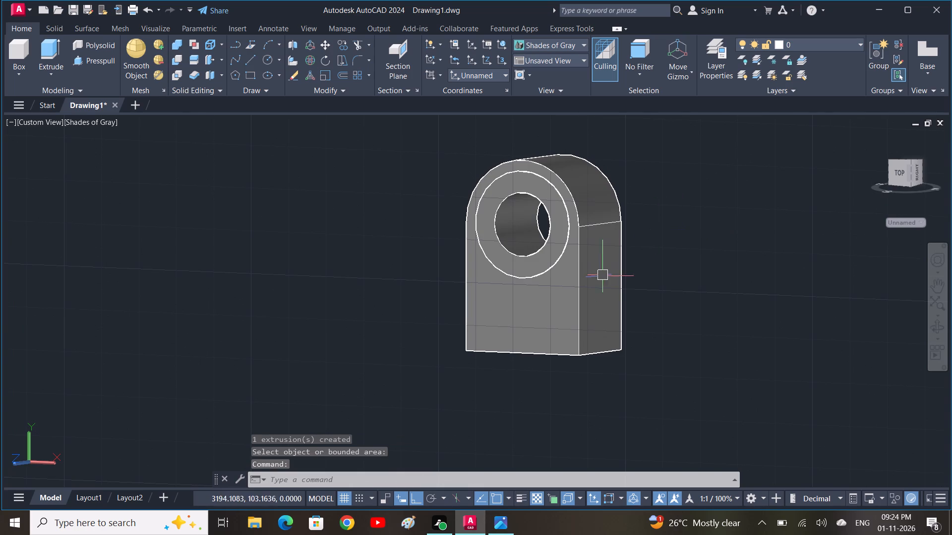
scroll(601, 306, down, 1)
click(604, 341)
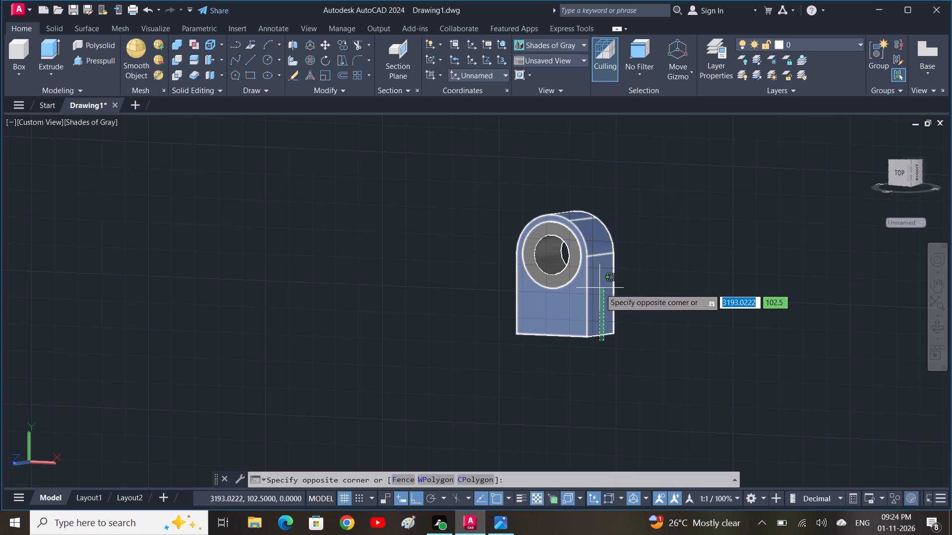
key(Escape)
click(567, 290)
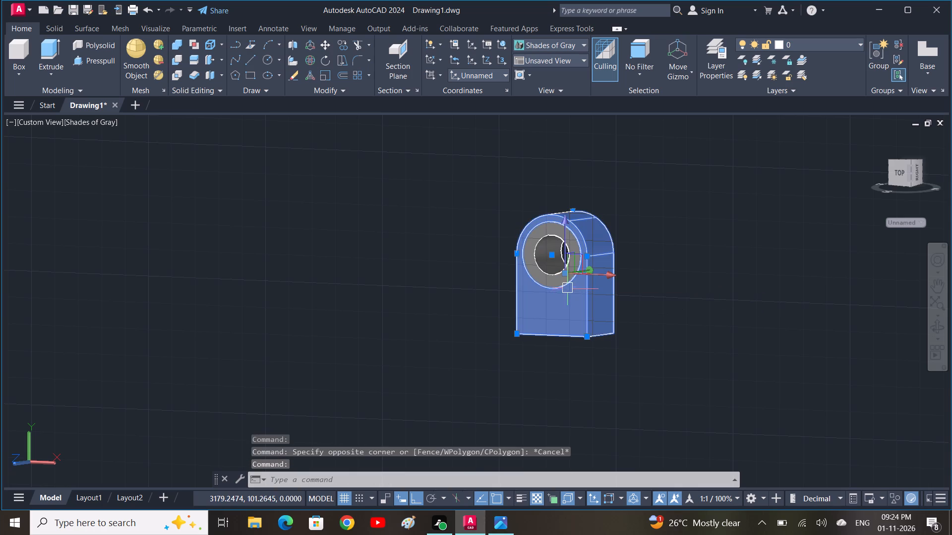
click(538, 278)
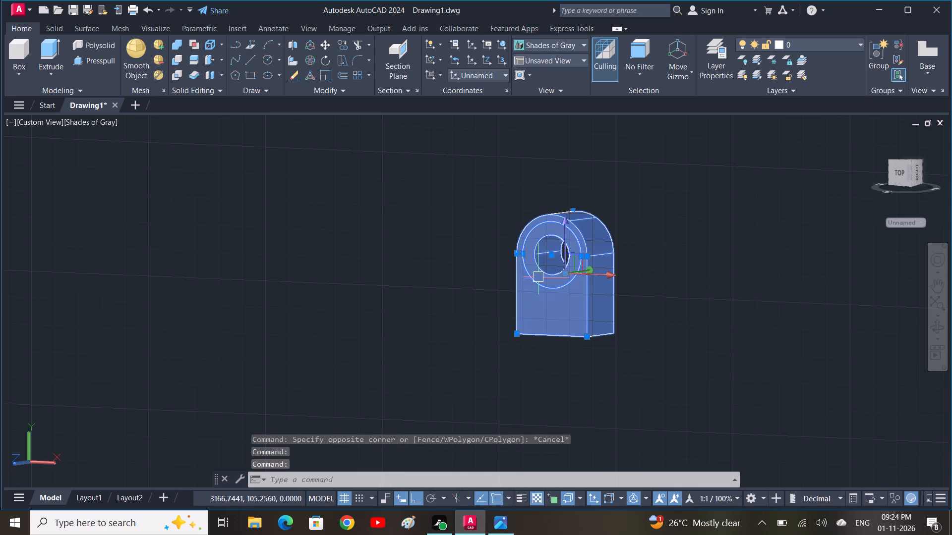
text(UN)
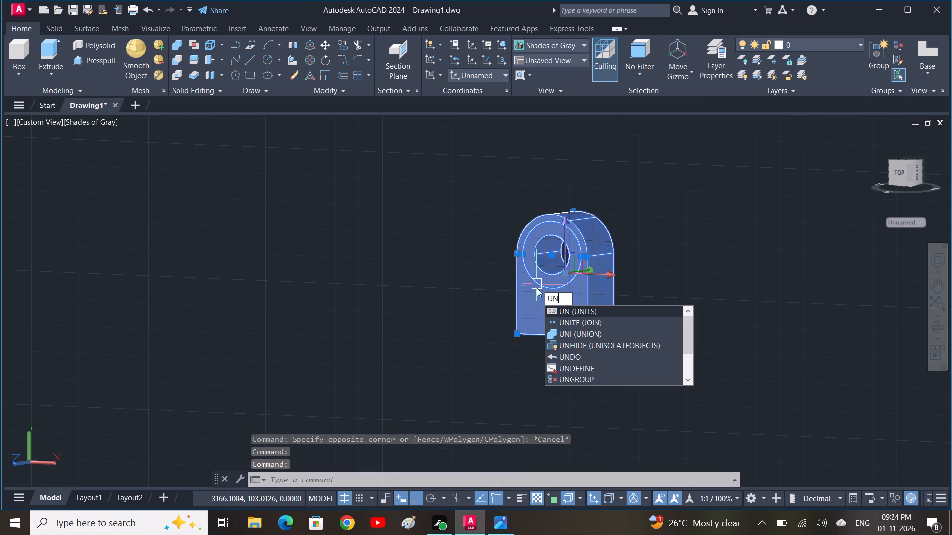
click(564, 337)
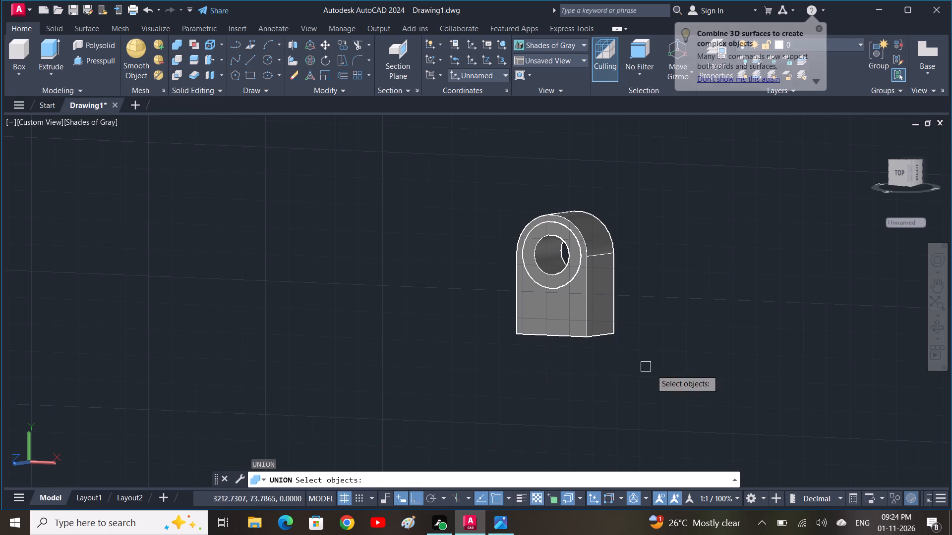
click(652, 370)
click(499, 217)
key(space)
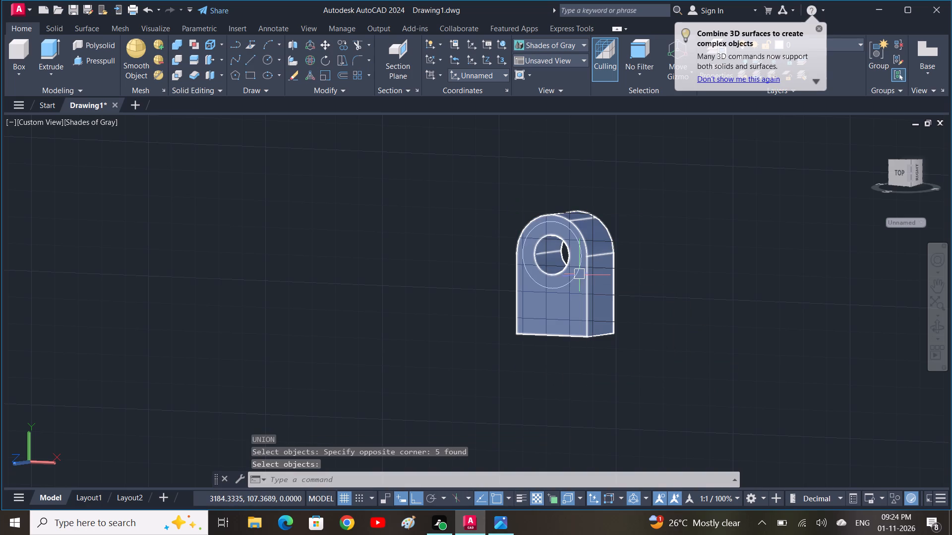
key(Escape)
Move the united lug solid sideways, clear of its source outline and circles.
middle_drag(580, 279, 564, 289)
scroll(580, 279, down, 1)
click(558, 297)
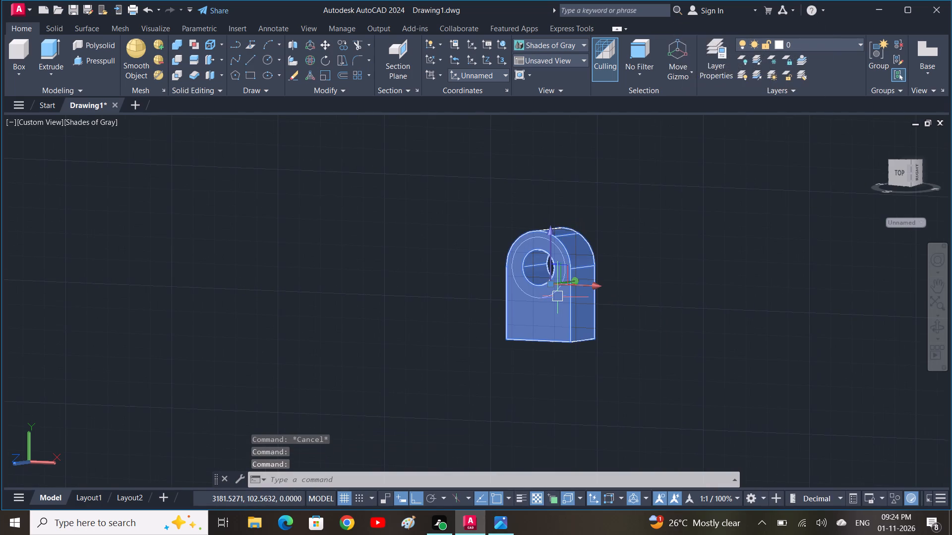
drag(558, 309, 706, 300)
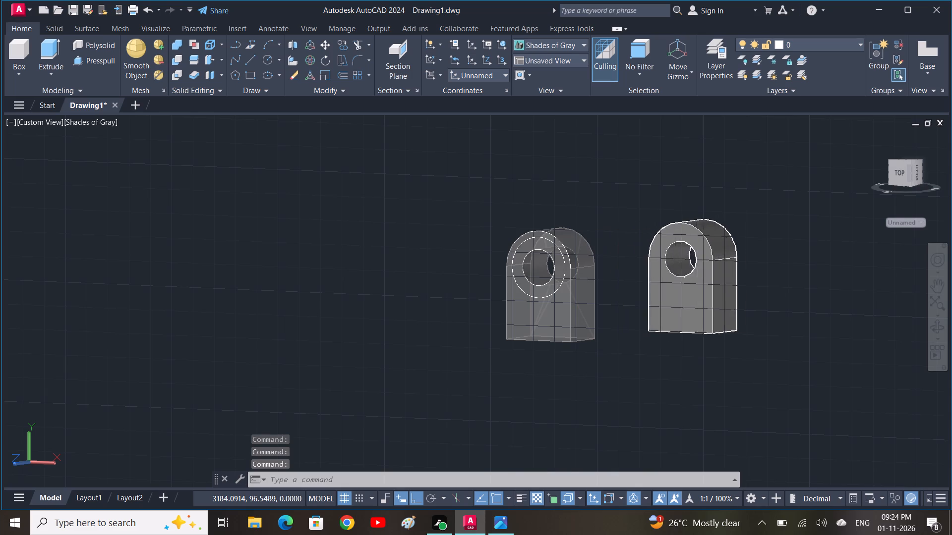
drag(706, 300, 772, 290)
Delete the leftover lug outline polyline and the two concentric circles.
click(595, 390)
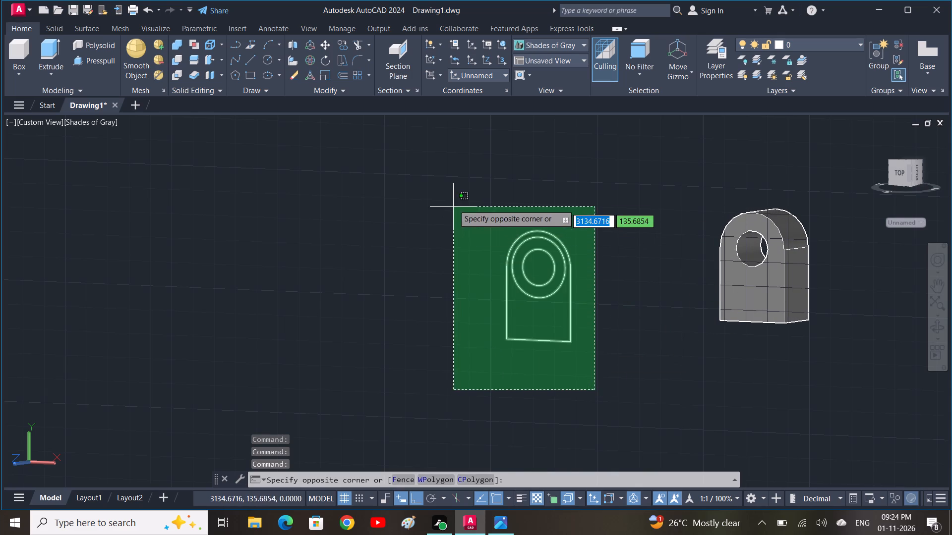
click(447, 196)
key(Delete)
Copy the lug solid once, placing the duplicate a short distance beside the original.
middle_drag(562, 300, 561, 300)
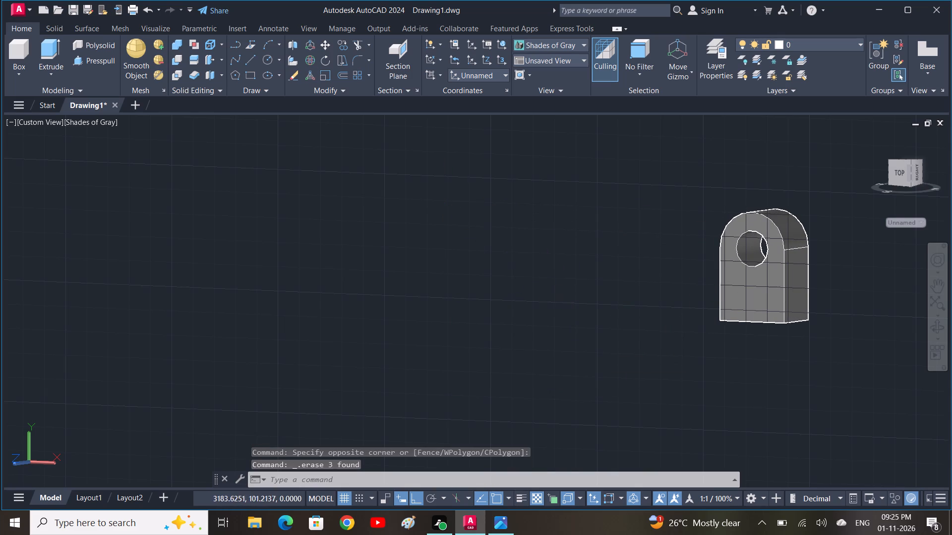
middle_drag(561, 300, 420, 327)
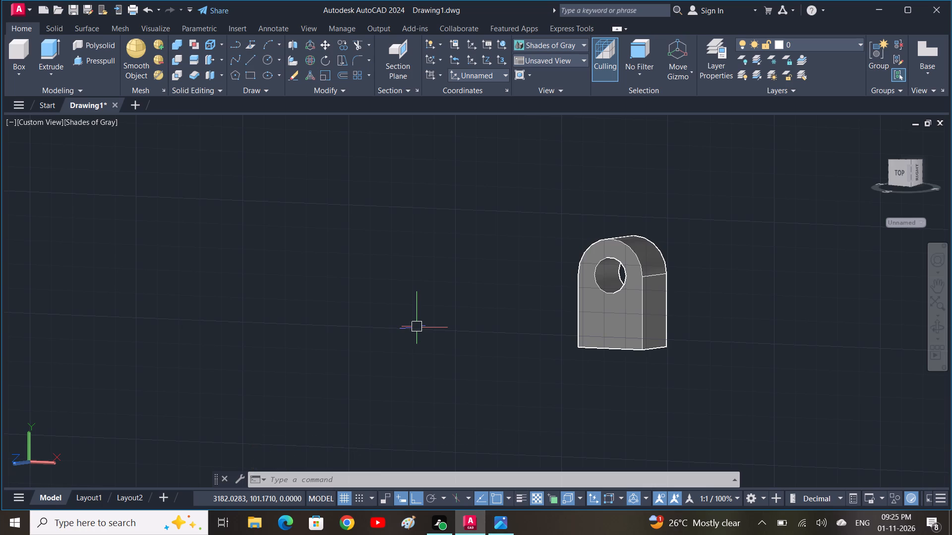
click(636, 331)
text(CO)
key(space)
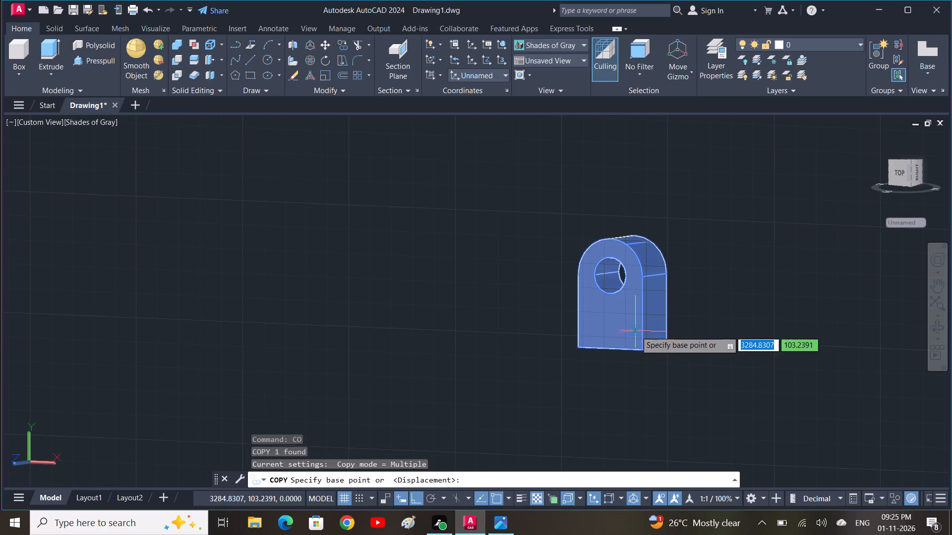
click(636, 331)
click(444, 340)
key(Escape)
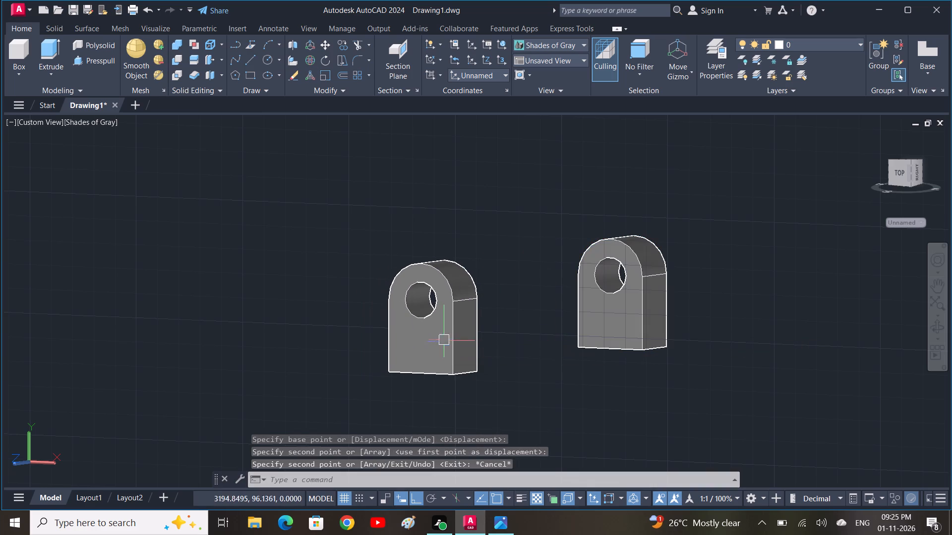
In the Top view, move both lug solids together to an open area beside the base support.
scroll(539, 383, down, 2)
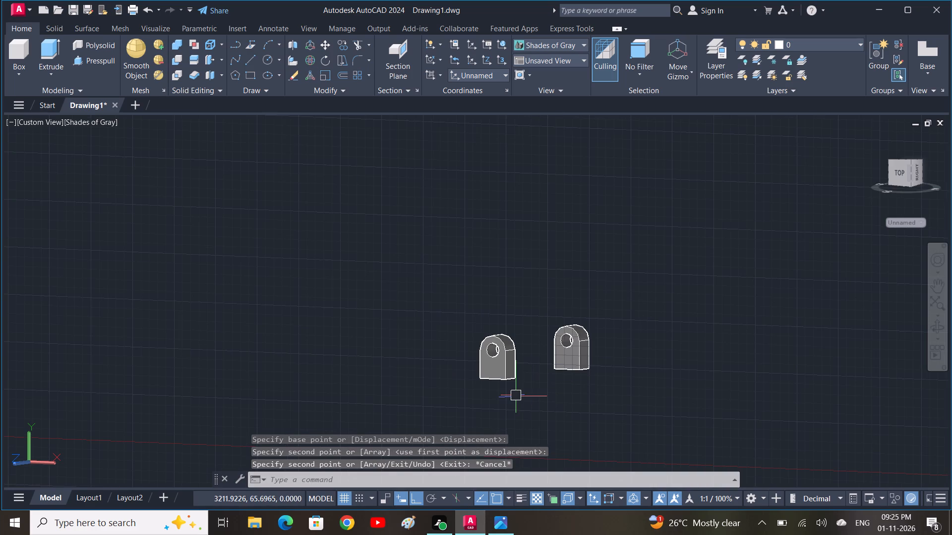
click(577, 365)
key(Escape)
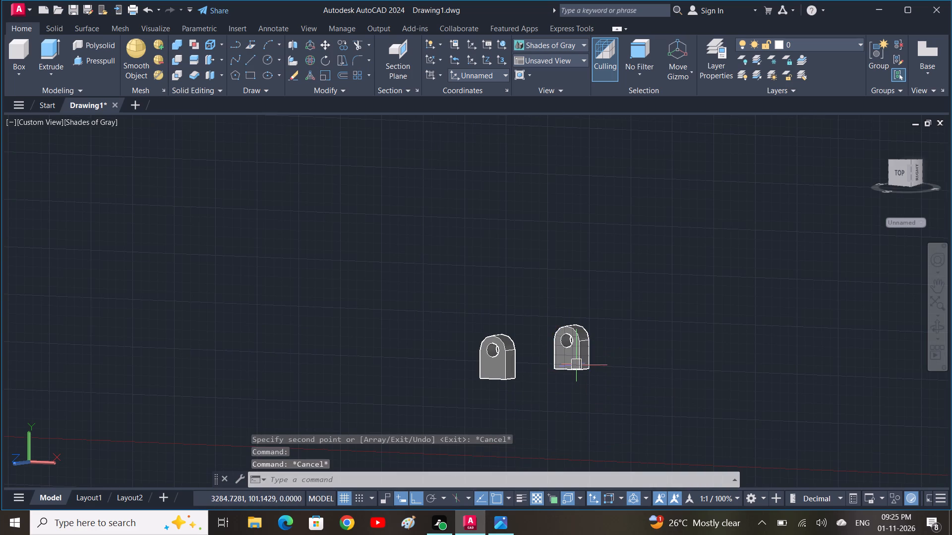
scroll(577, 365, down, 1)
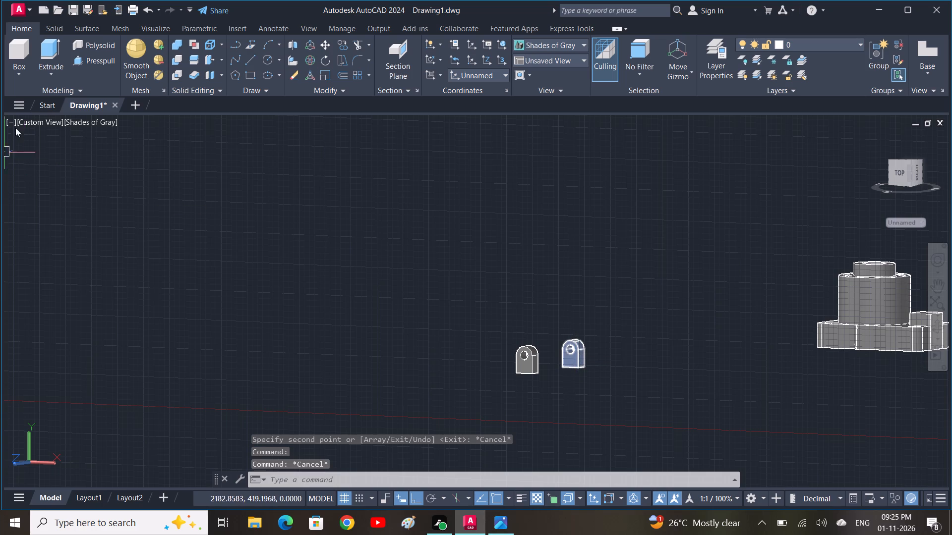
click(35, 123)
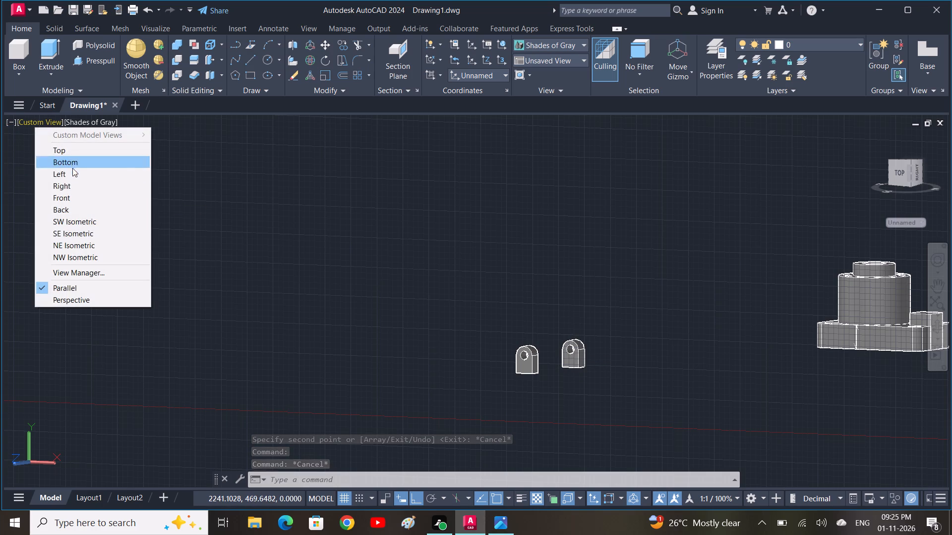
click(85, 153)
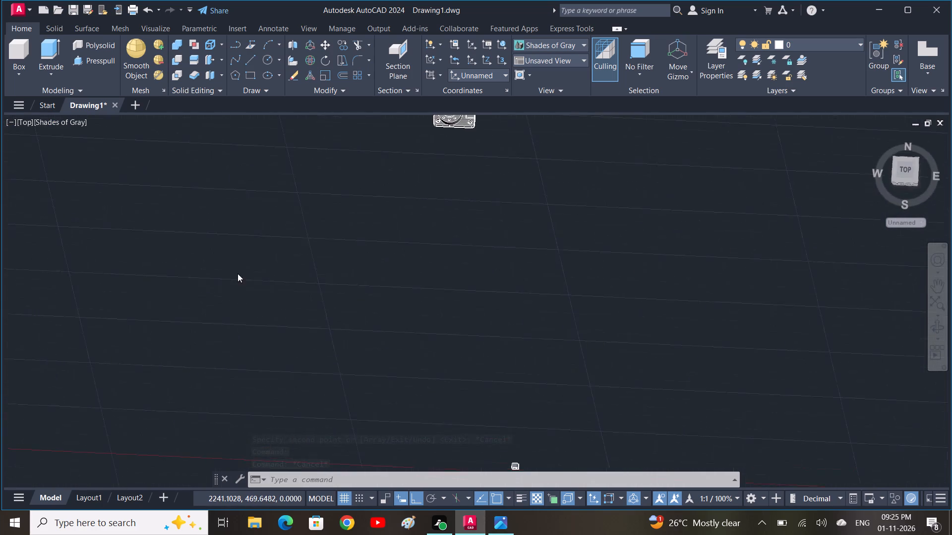
scroll(306, 342, down, 1)
middle_drag(402, 363, 414, 316)
scroll(457, 351, up, 1)
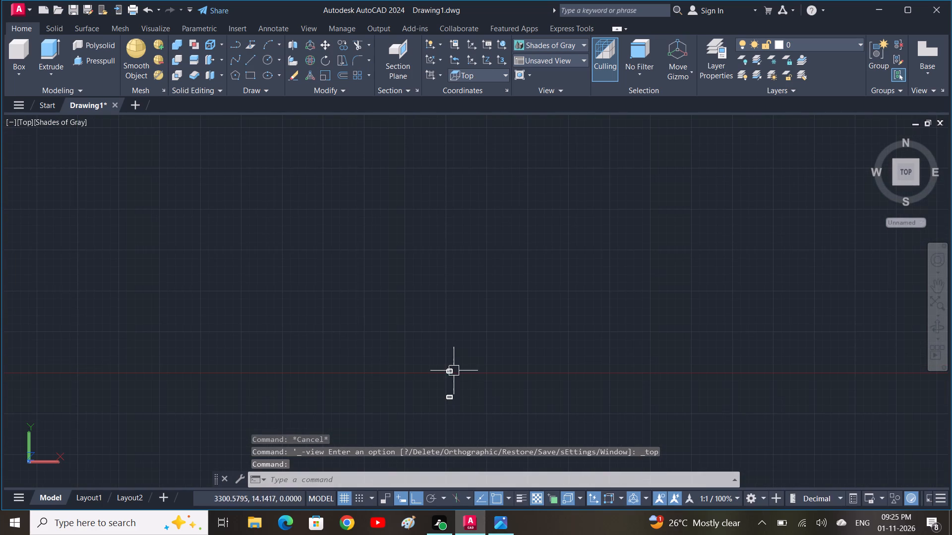
click(471, 417)
click(404, 343)
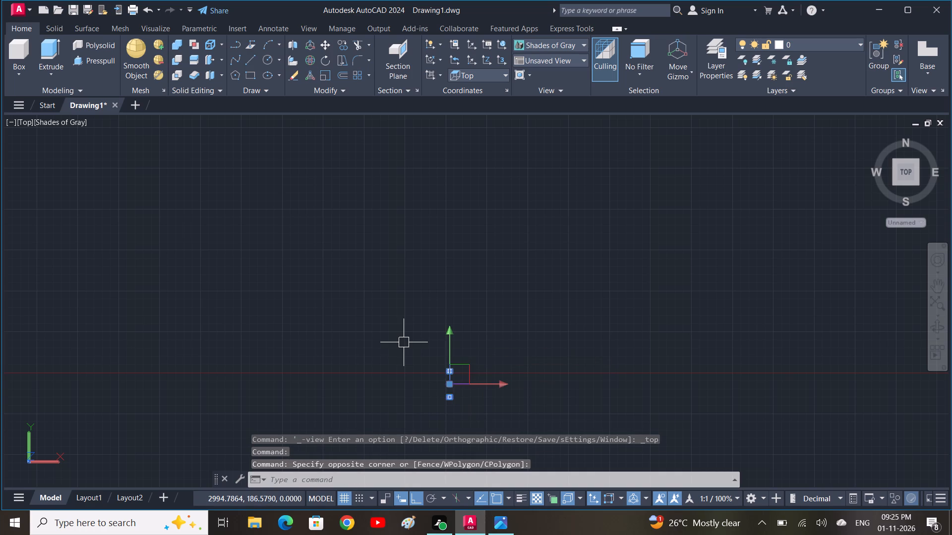
text(M)
key(space)
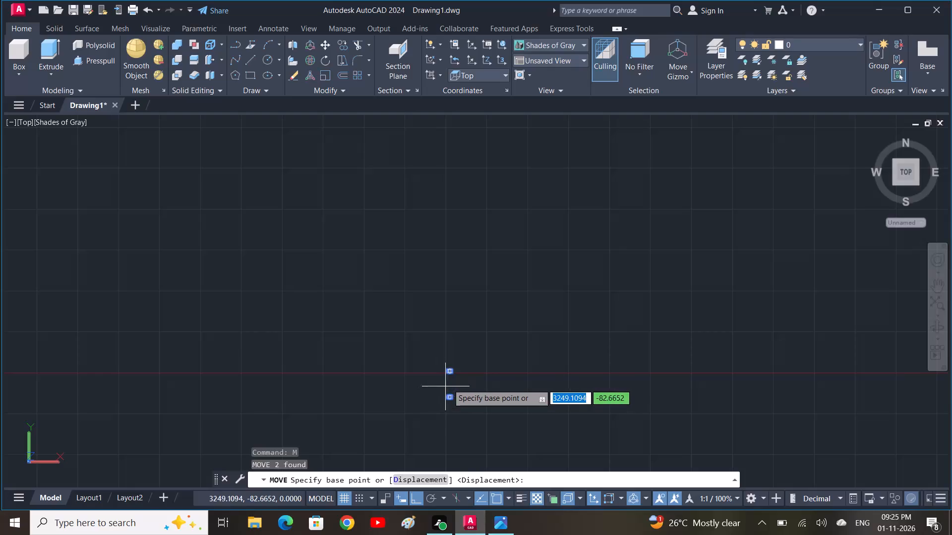
click(449, 381)
middle_drag(430, 289, 504, 481)
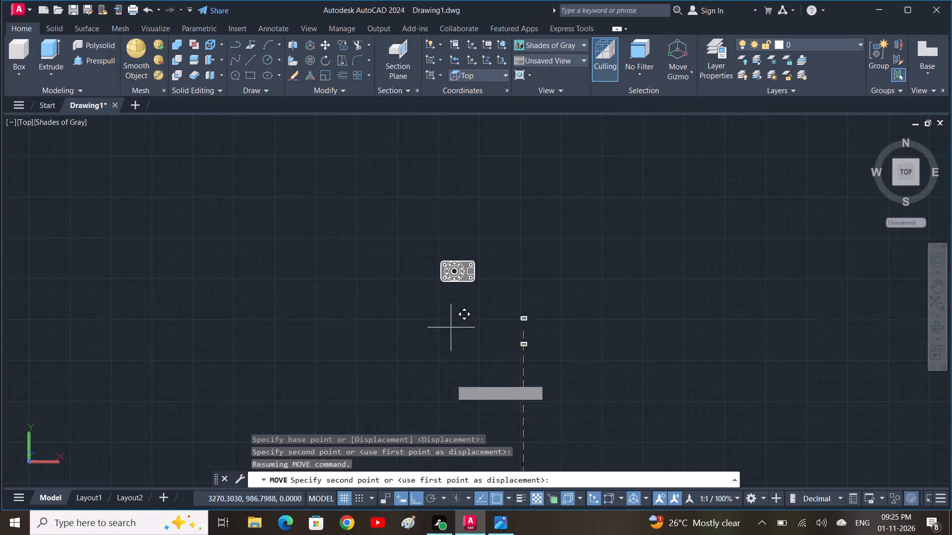
click(487, 267)
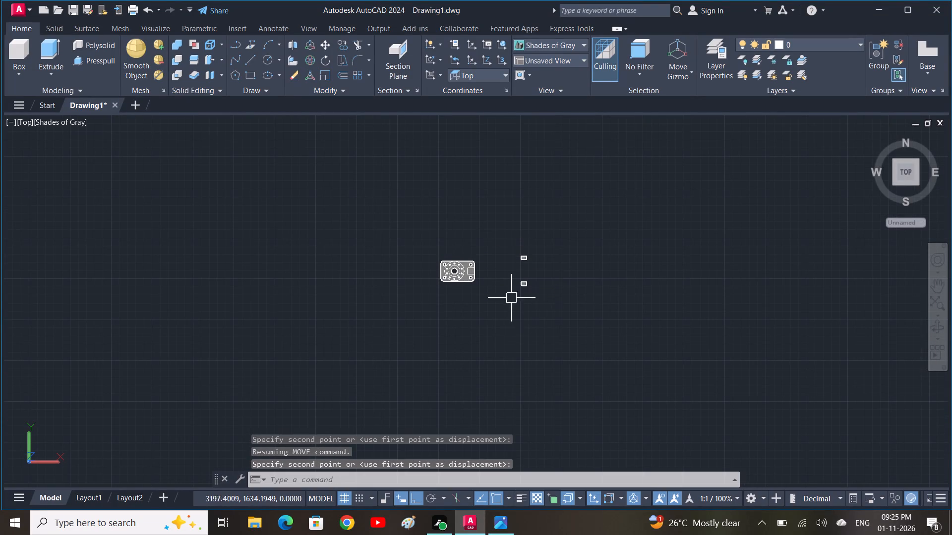
Move the nearer lug by its edge onto the base plate, between the large boss and the corner hole.
scroll(510, 298, up, 4)
click(569, 243)
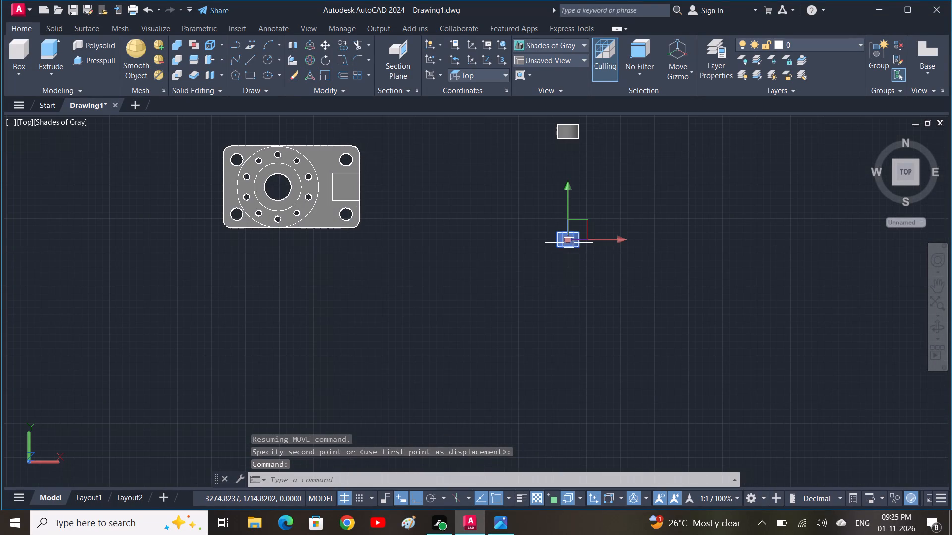
key(m)
key(space)
scroll(560, 258, up, 2)
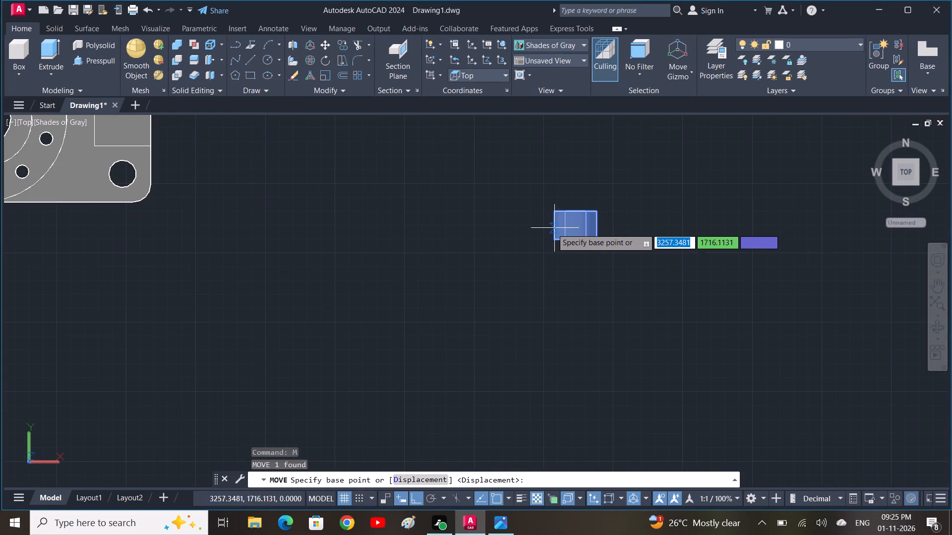
click(552, 226)
middle_drag(337, 228, 534, 291)
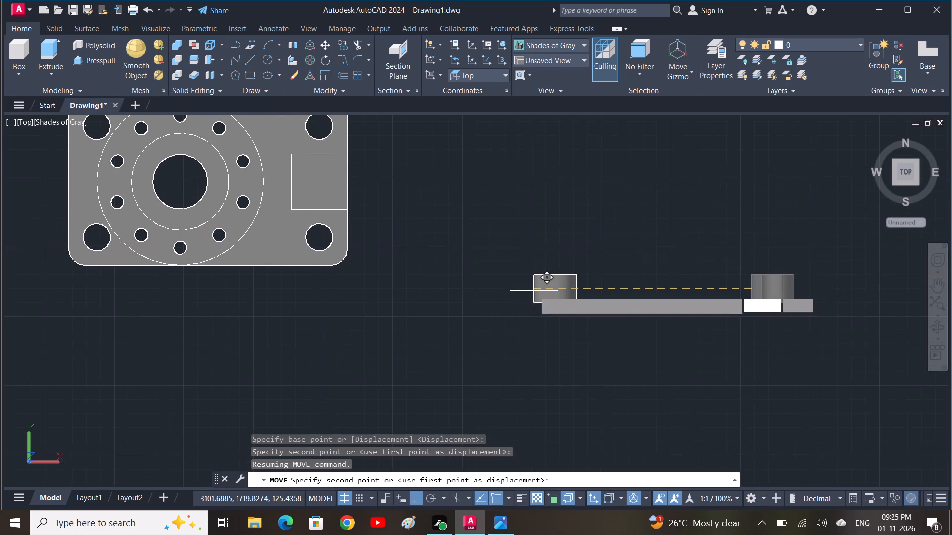
click(259, 233)
middle_drag(352, 239, 361, 261)
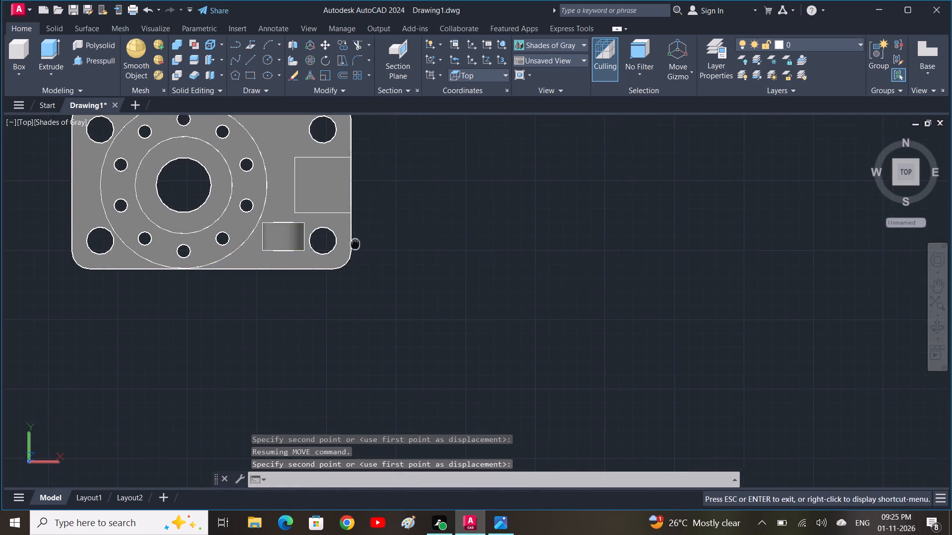
middle_drag(361, 261, 371, 302)
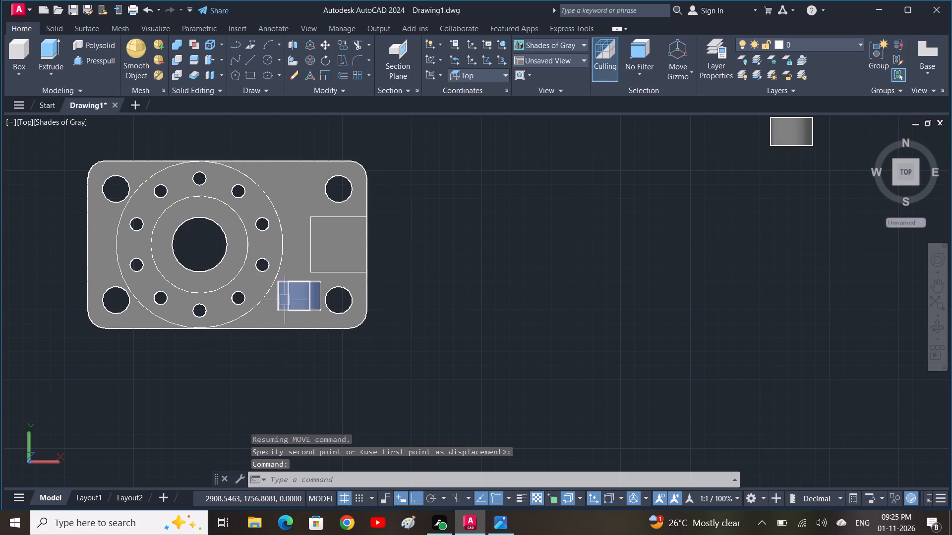
Mirror the placed lug across the base's lengthwise centre line, keeping the source object.
click(286, 300)
text(MI)
key(space)
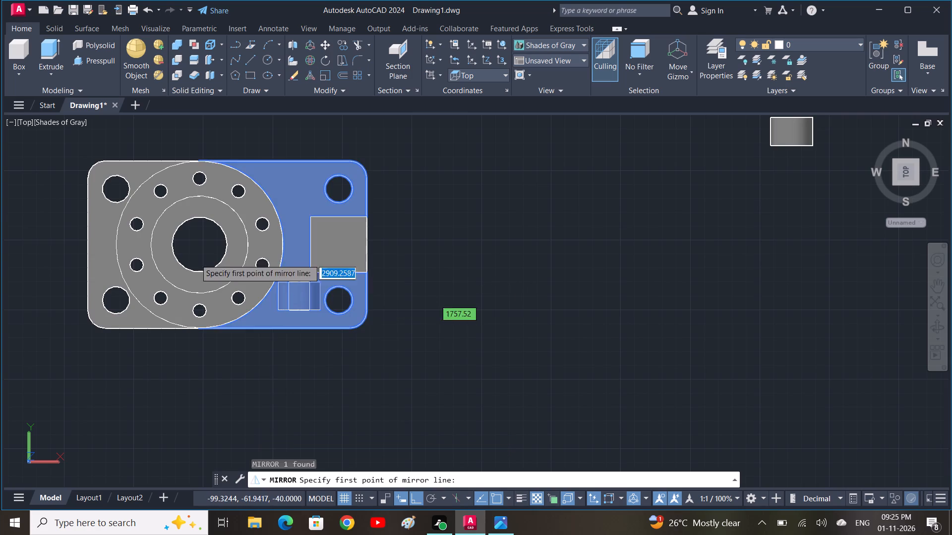
click(89, 249)
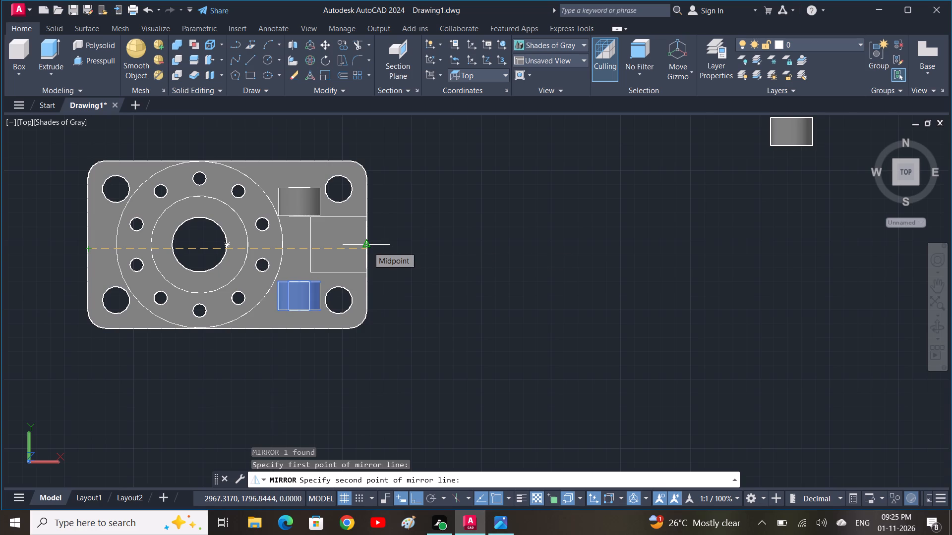
click(366, 244)
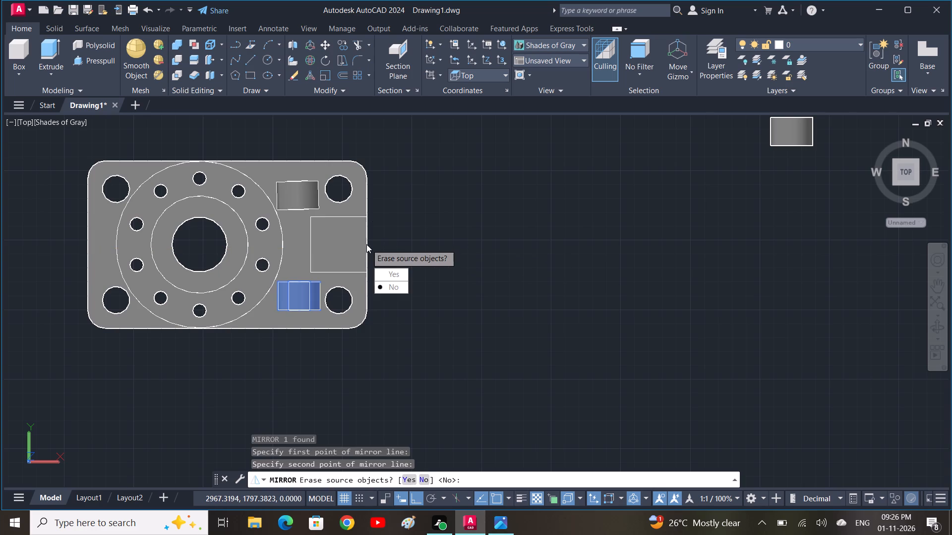
click(399, 286)
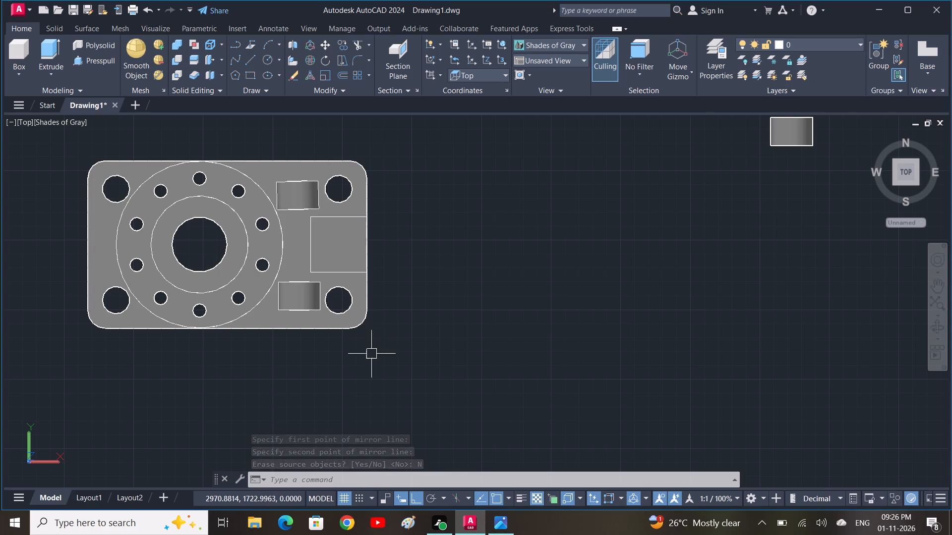
shift+middle_drag(396, 404, 356, 278)
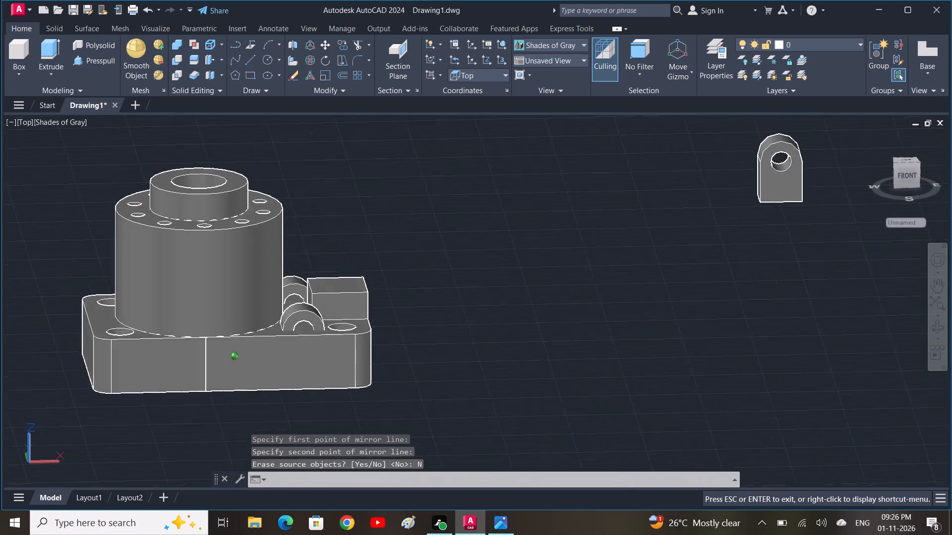
Delete the spare lug solid standing apart from the base support.
shift+middle_drag(356, 278, 352, 277)
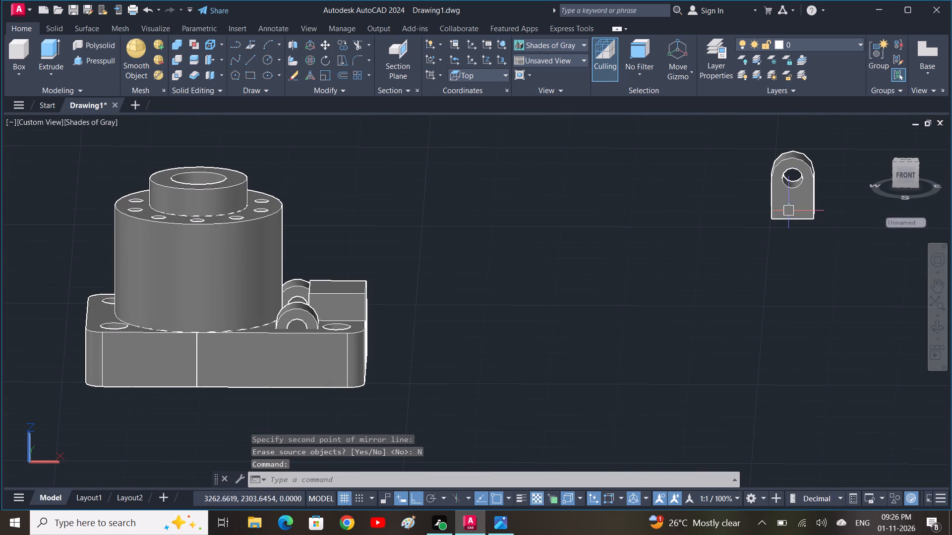
click(789, 211)
key(Delete)
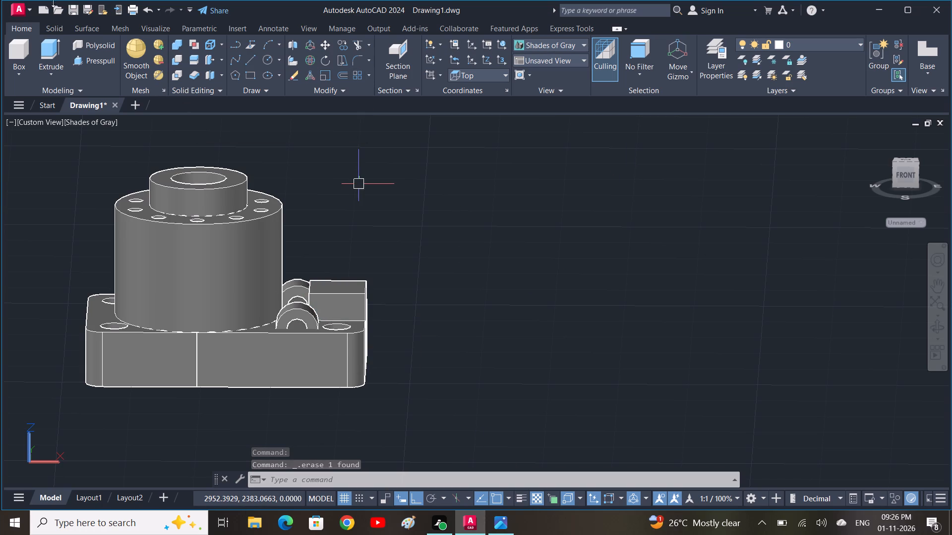
Fillet the front-side top edge of the rectangular block at the base's end with a radius of 1 mm.
click(59, 22)
click(62, 26)
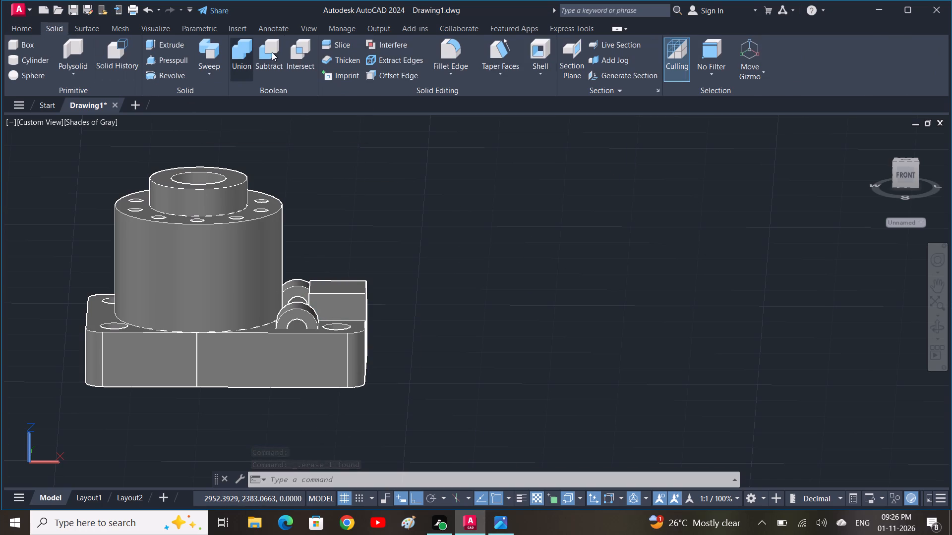
click(457, 50)
scroll(378, 234, up, 3)
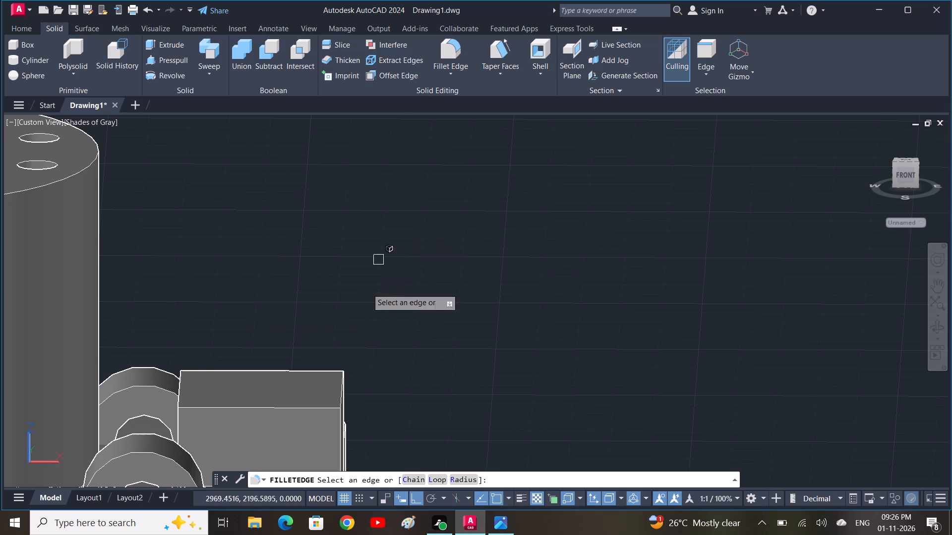
middle_drag(367, 288, 423, 115)
click(336, 232)
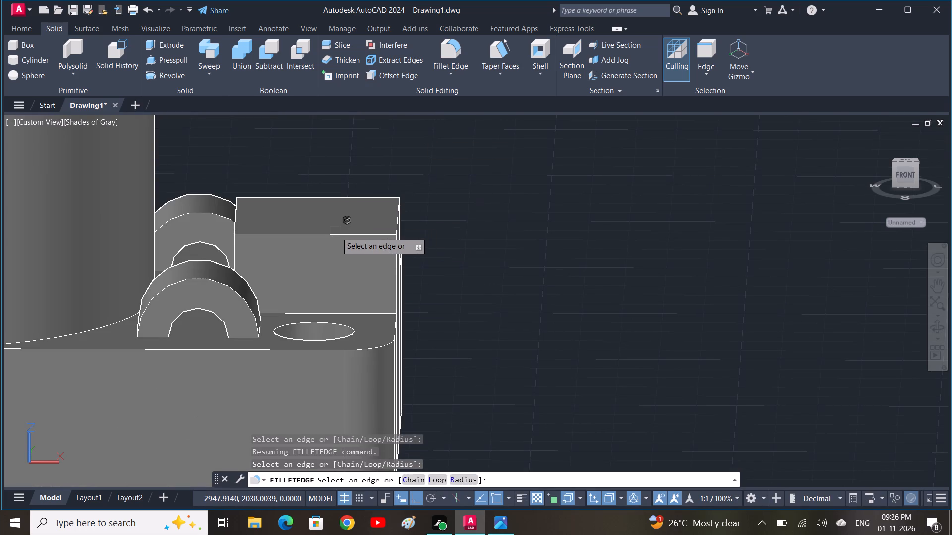
click(338, 237)
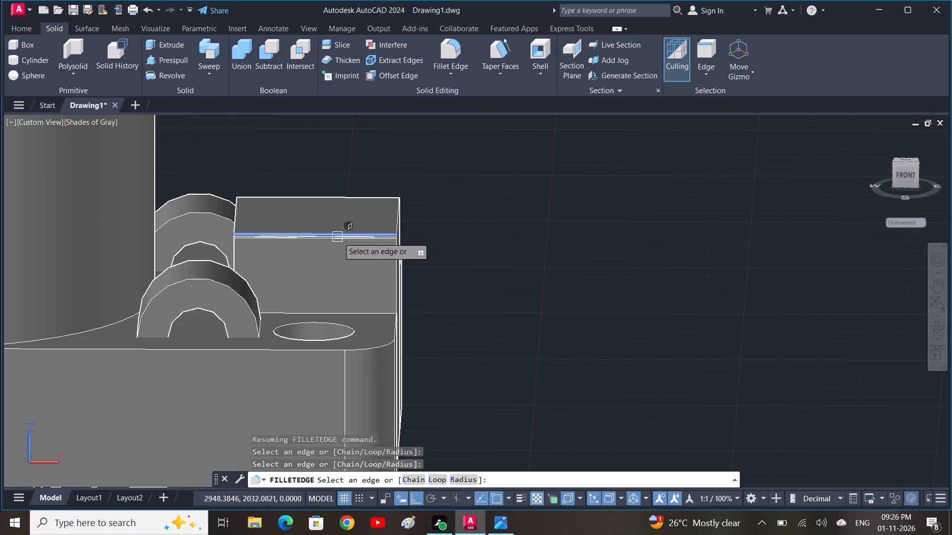
text(5)
key(space)
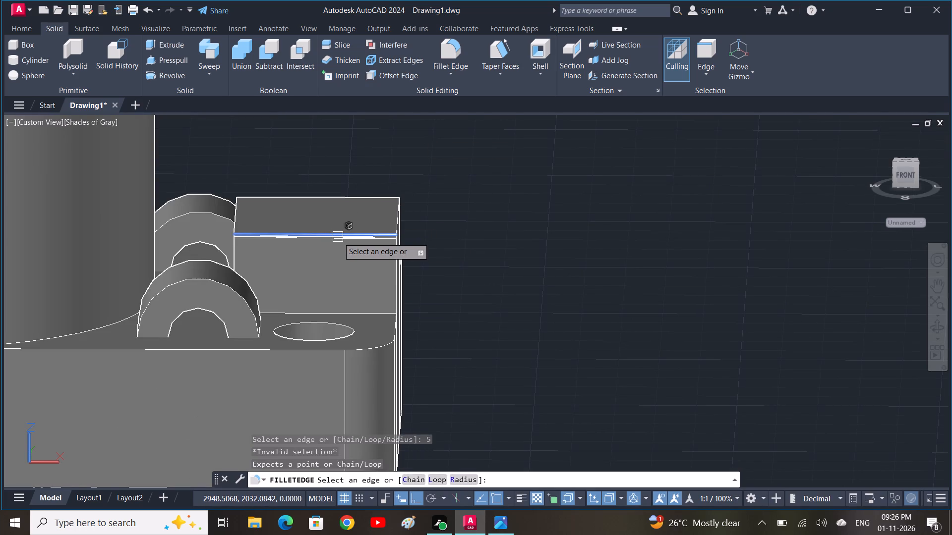
key(space)
key(space)
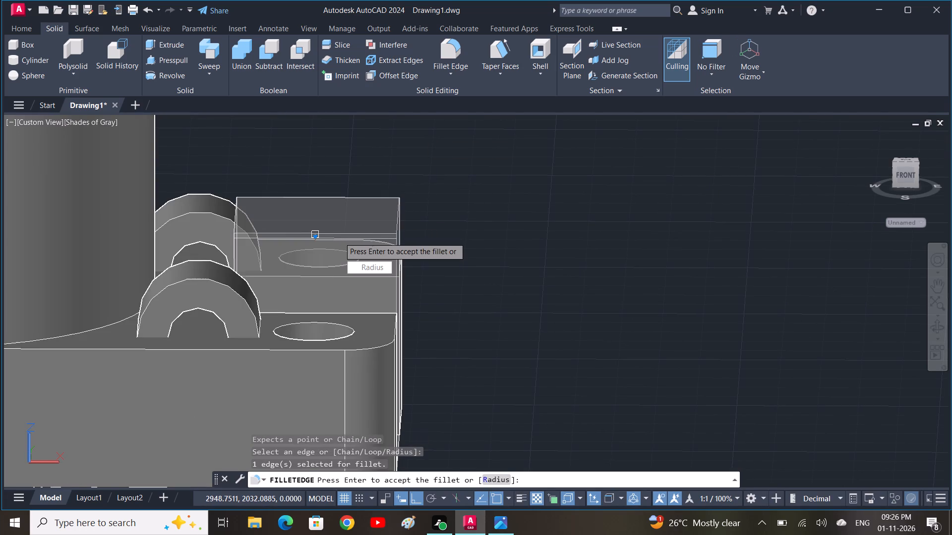
Fillet the rectangular block's top edge on its outer end face with a radius of 1 mm.
shift+middle_drag(378, 238, 349, 238)
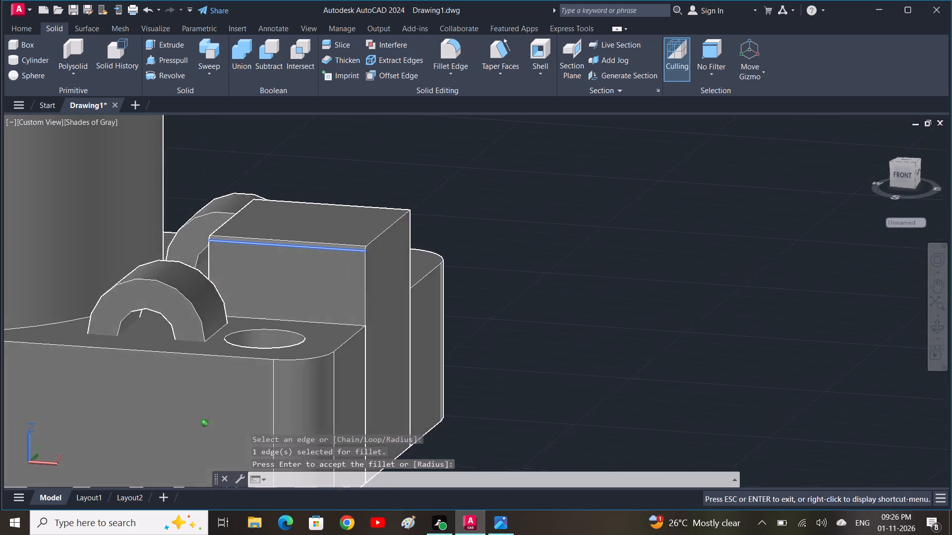
shift+middle_drag(349, 238, 227, 237)
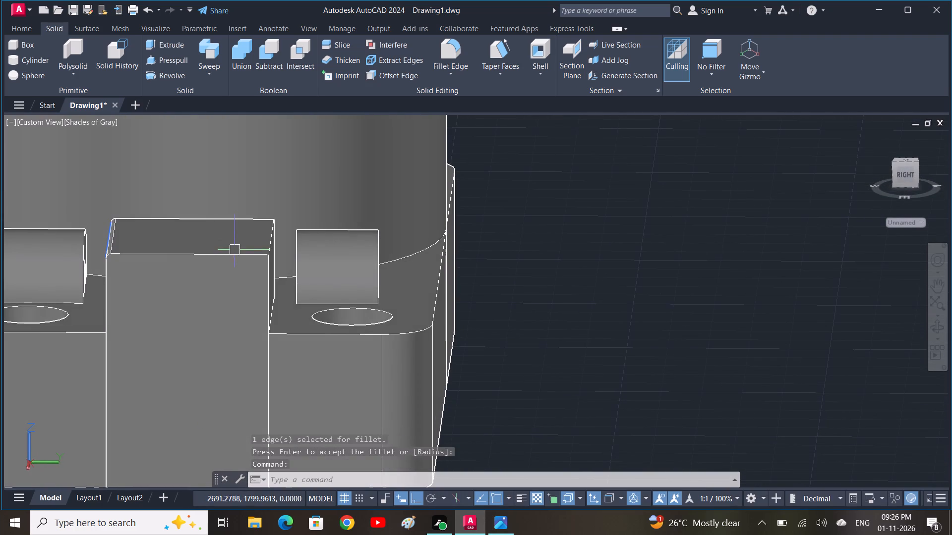
key(space)
click(234, 254)
key(space)
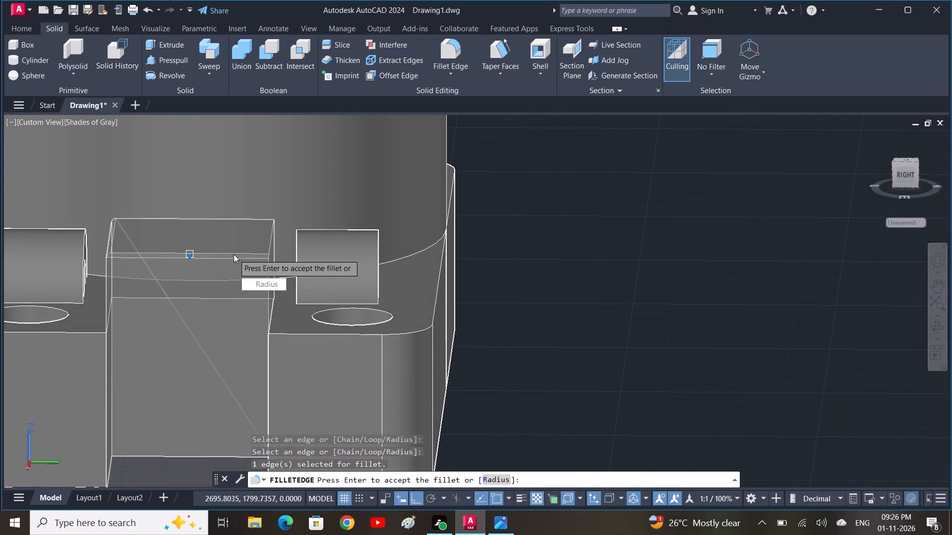
key(space)
Fillet the rectangular block's back-side top edge with a radius of 1 mm.
middle_drag(256, 260, 235, 258)
shift+middle_drag(267, 251, 193, 250)
middle_drag(314, 195, 518, 249)
shift+middle_drag(501, 258, 408, 254)
middle_drag(359, 222, 526, 239)
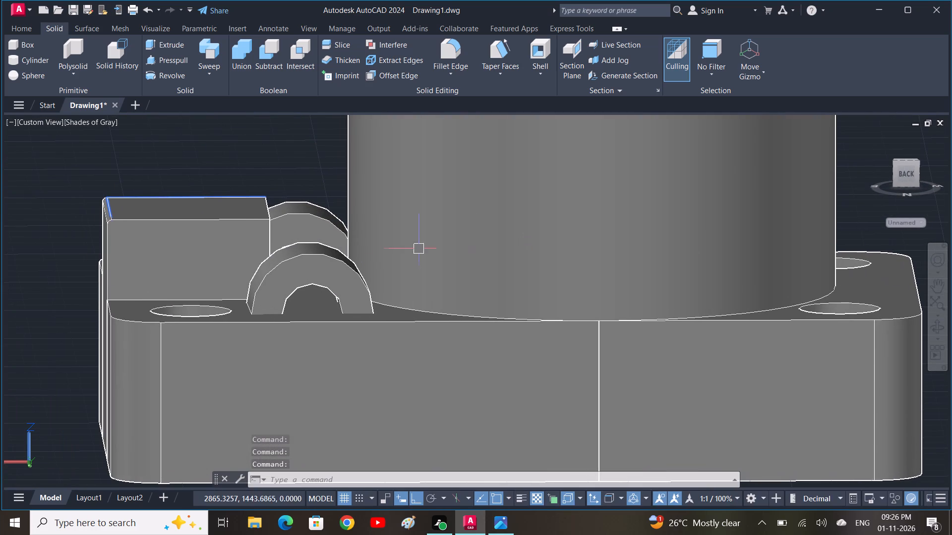
key(space)
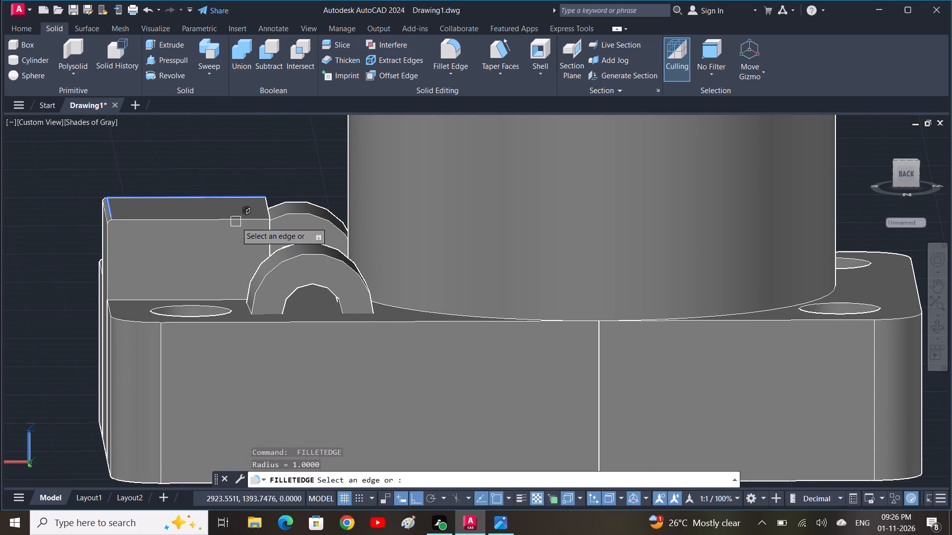
click(235, 219)
key(space)
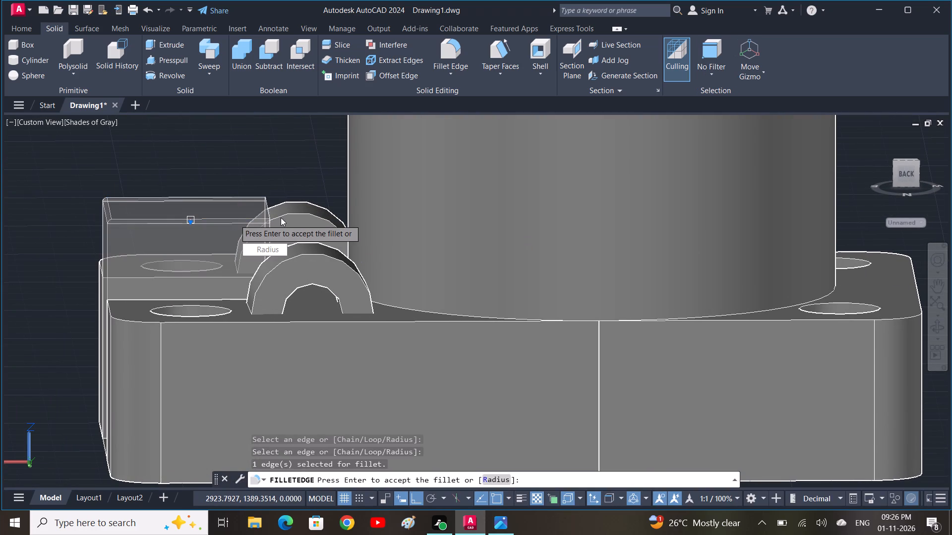
key(space)
Fillet both vertical edges of the rectangular block's outer end face with a radius of 1 mm.
middle_drag(175, 253, 282, 244)
shift+middle_drag(231, 261, 411, 248)
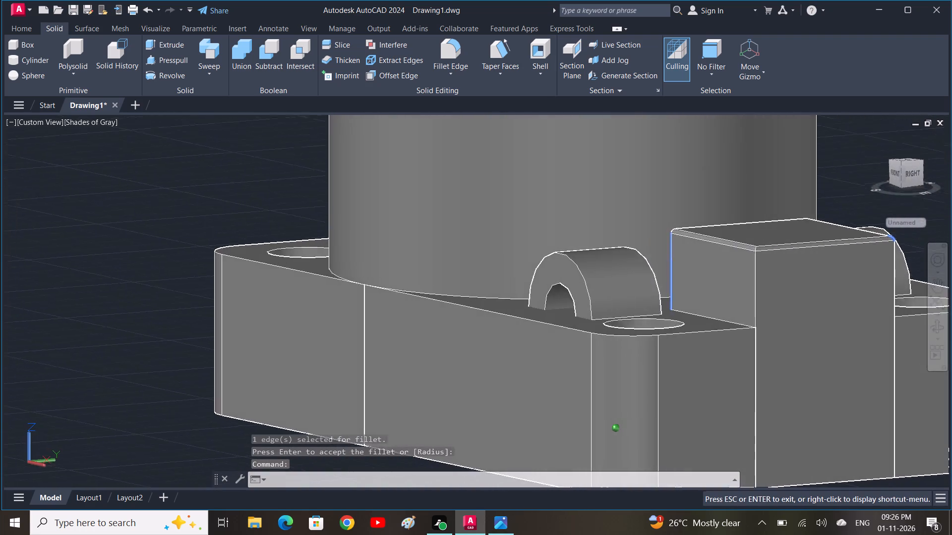
shift+middle_drag(411, 248, 407, 267)
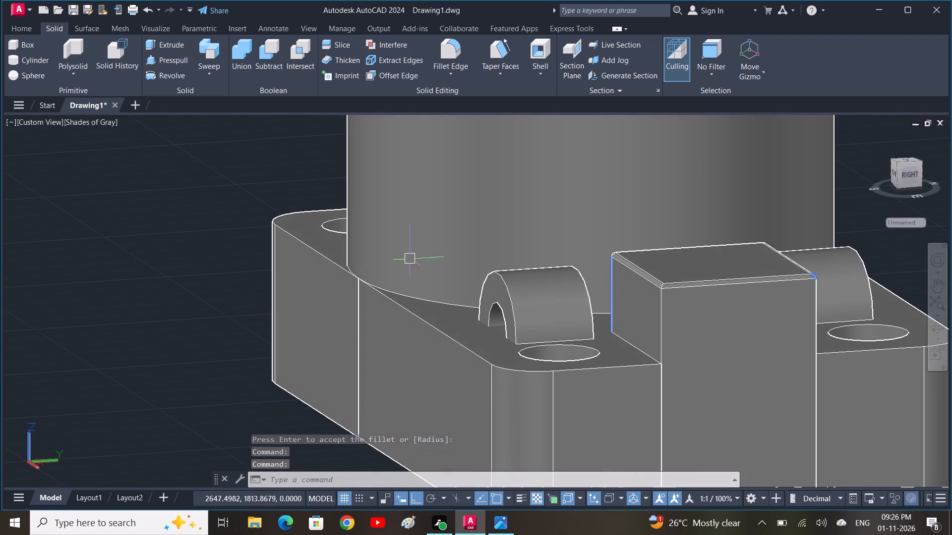
key(space)
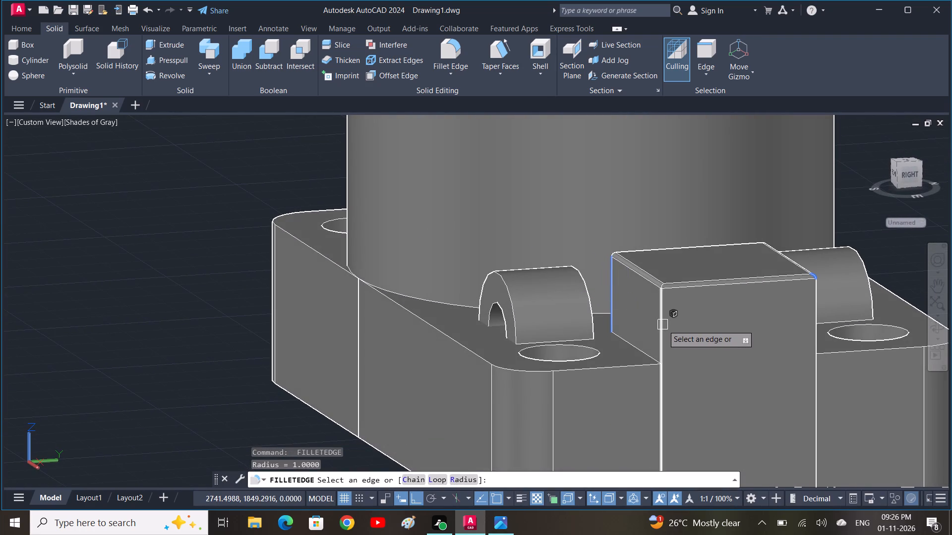
click(663, 325)
key(space)
key(space)
middle_drag(663, 325, 478, 283)
key(space)
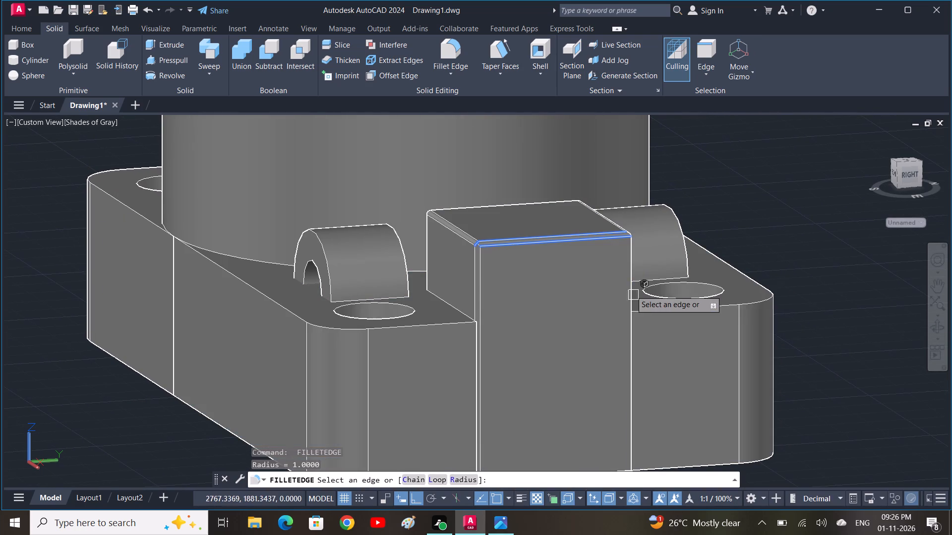
click(630, 289)
key(space)
key(space)
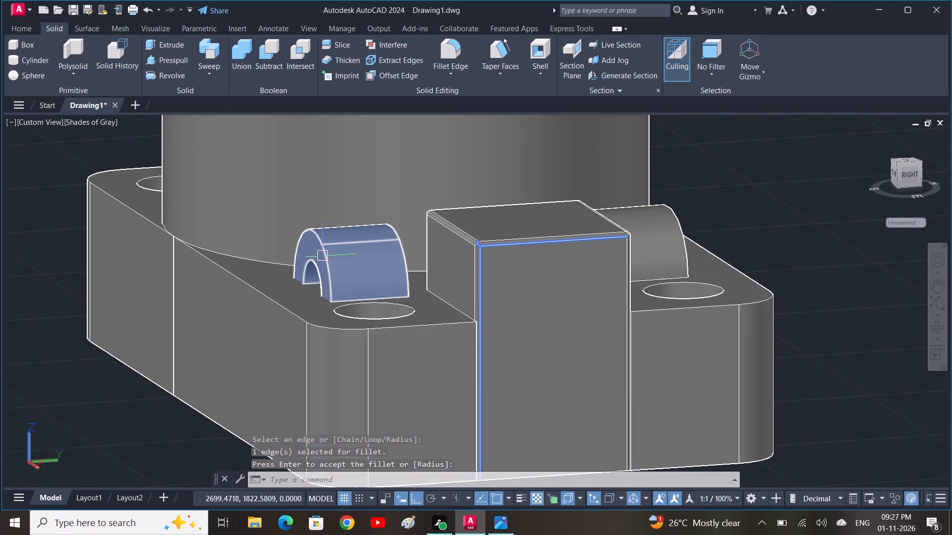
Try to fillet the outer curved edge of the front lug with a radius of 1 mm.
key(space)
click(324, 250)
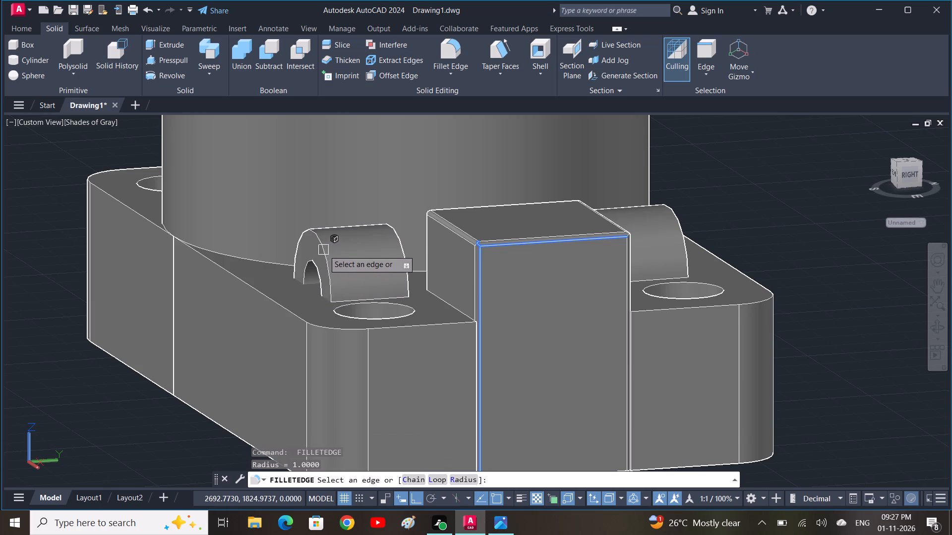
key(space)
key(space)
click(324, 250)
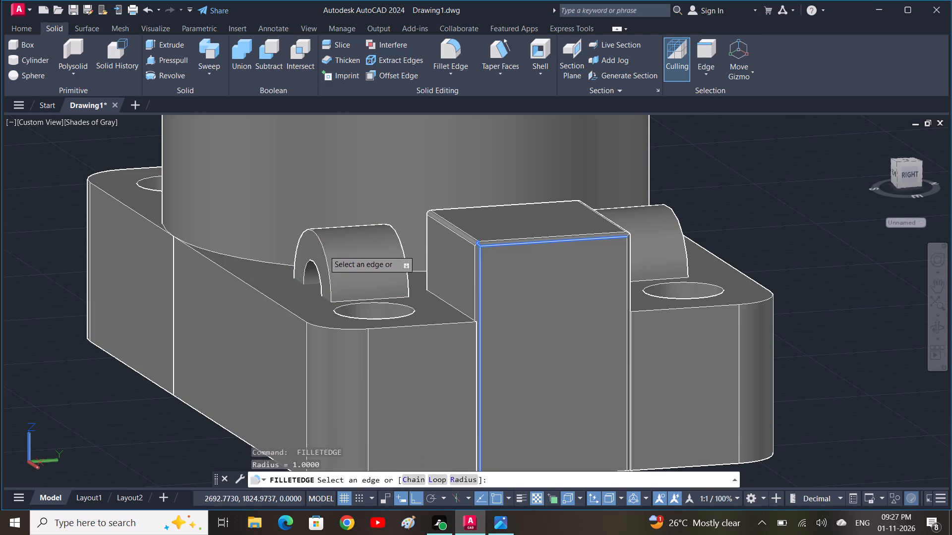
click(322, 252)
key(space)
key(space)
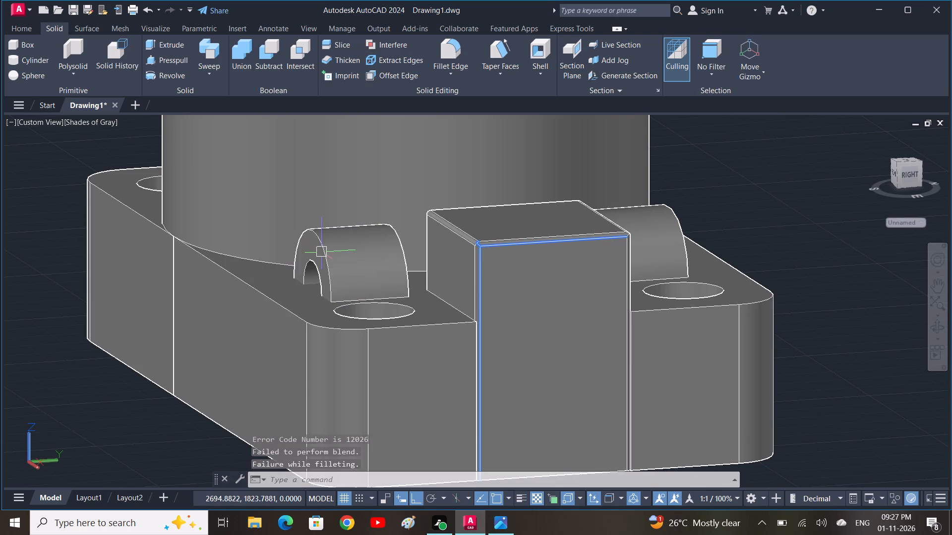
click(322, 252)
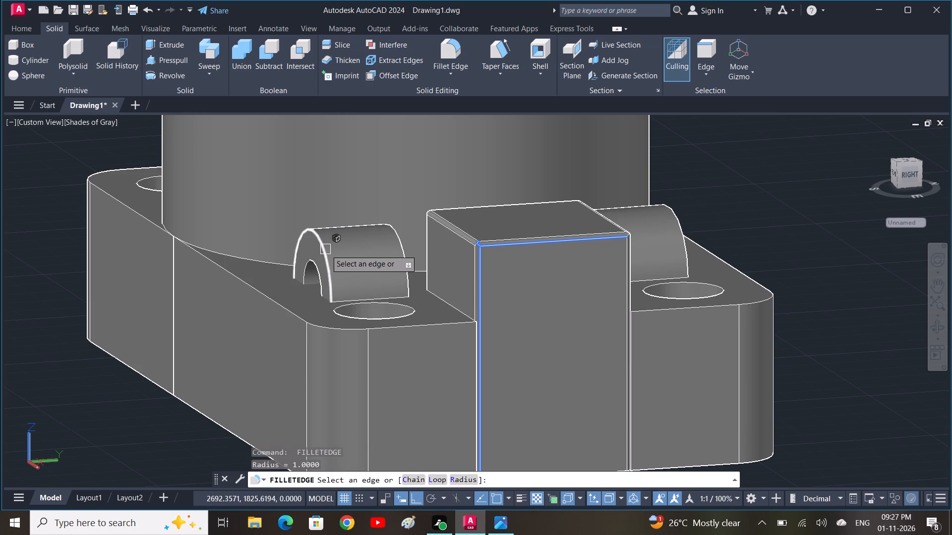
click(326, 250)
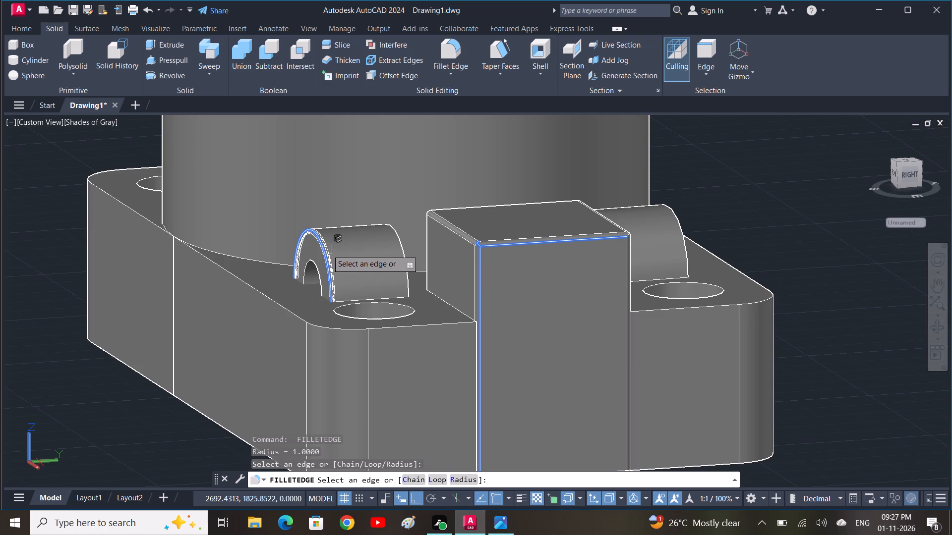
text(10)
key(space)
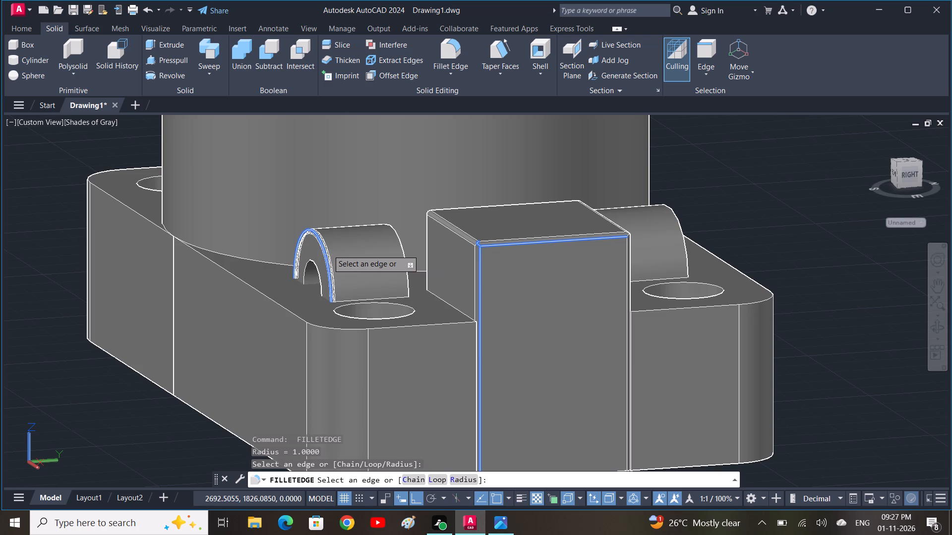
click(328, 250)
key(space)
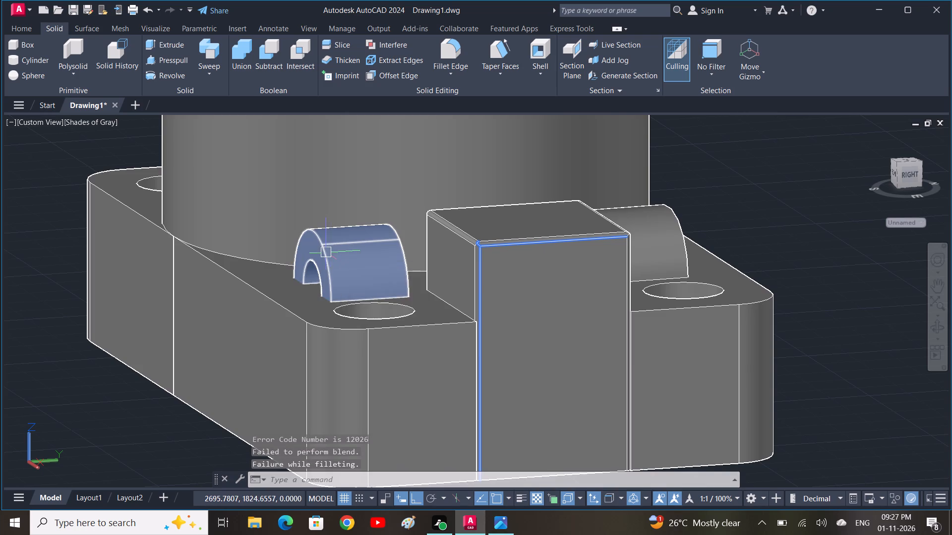
Check Detail F in the 3D DAI 1 reference image, and set the AutoCAD model to the Front view.
scroll(326, 253, down, 2)
scroll(446, 264, down, 2)
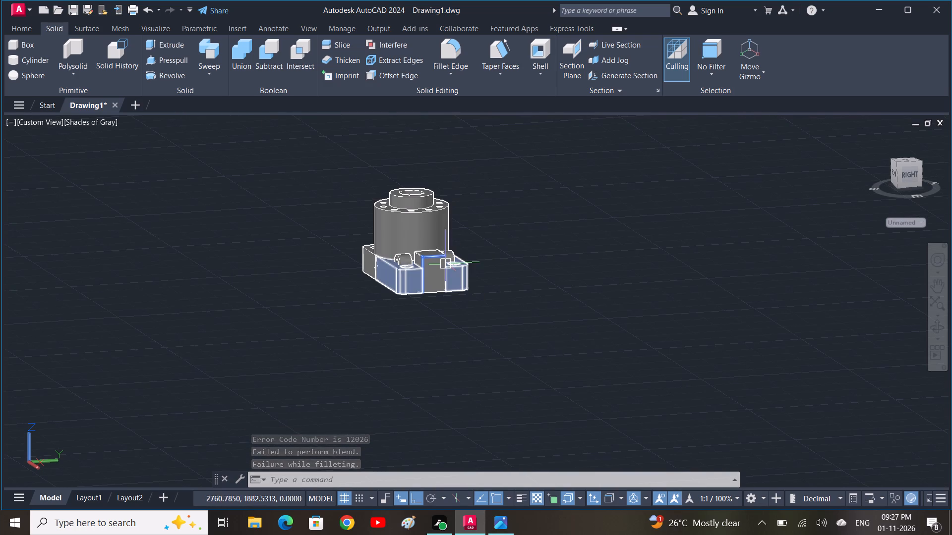
click(491, 520)
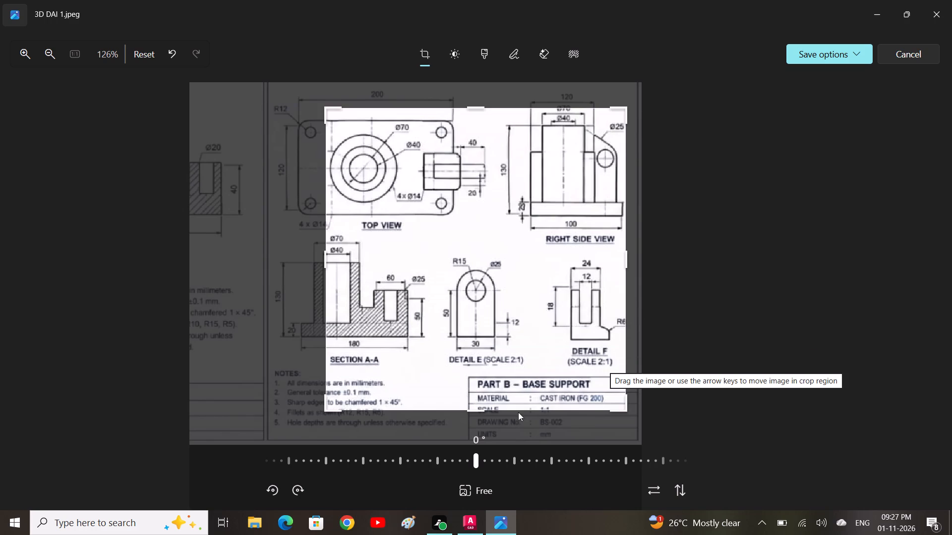
click(463, 524)
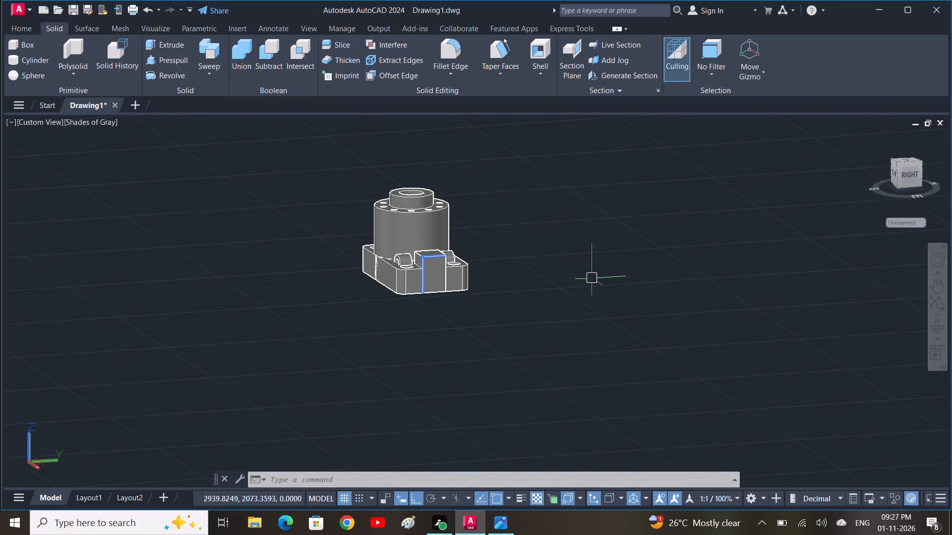
click(45, 124)
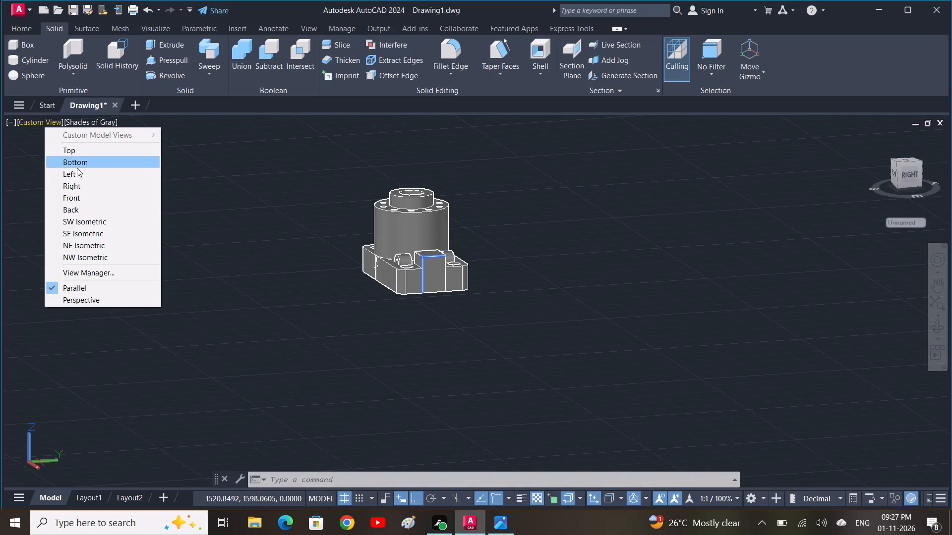
click(86, 194)
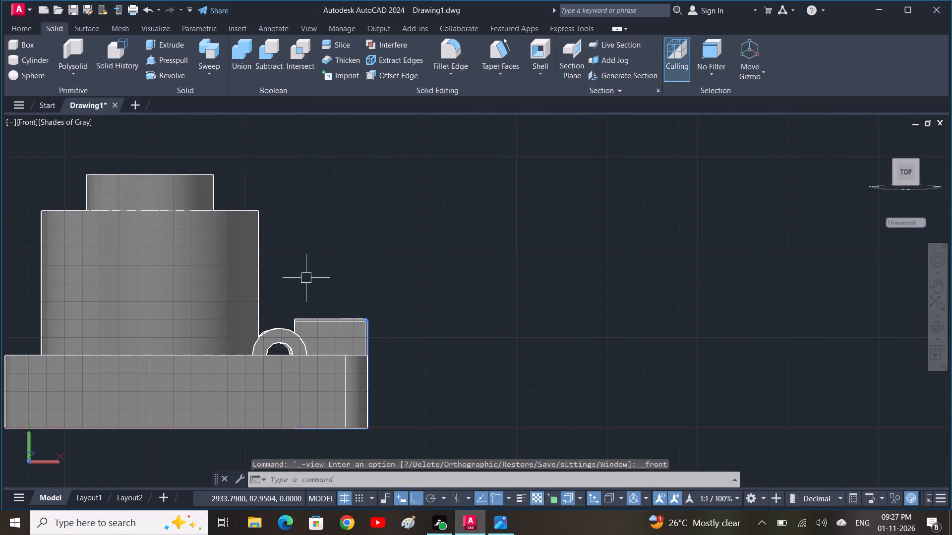
scroll(309, 281, down, 1)
middle_drag(388, 300, 307, 290)
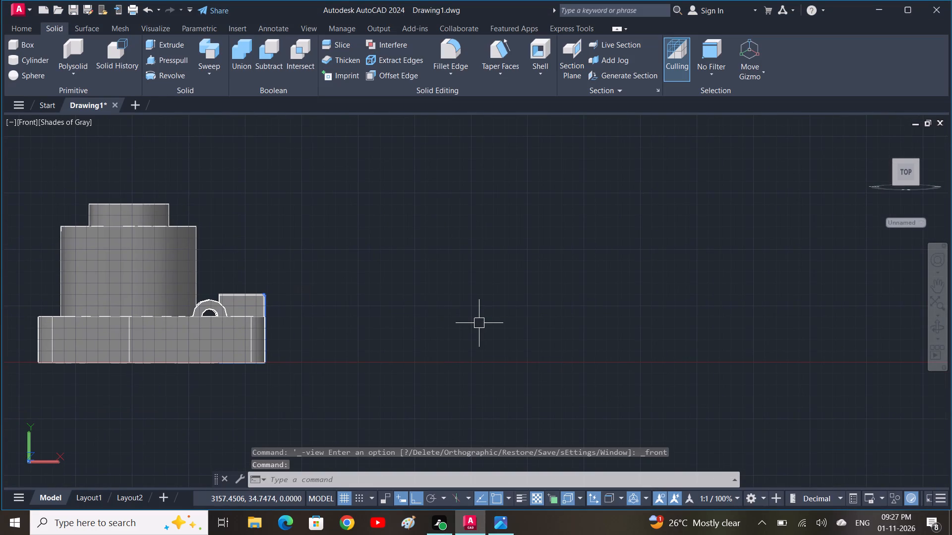
Beside the model, draw connected lines: 24 mm horizontally rightward, 30 mm down, and about 78 mm horizontally leftward.
text(L)
key(space)
click(476, 290)
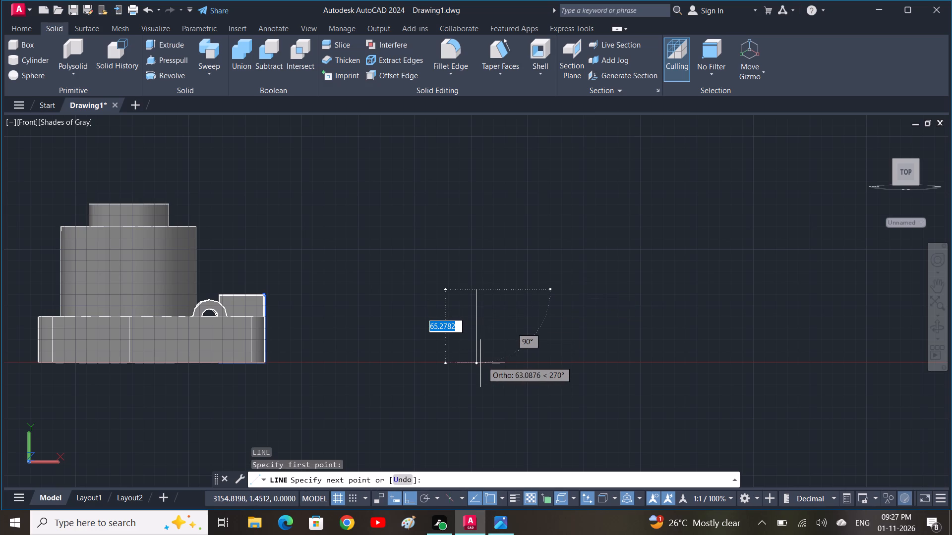
key(2)
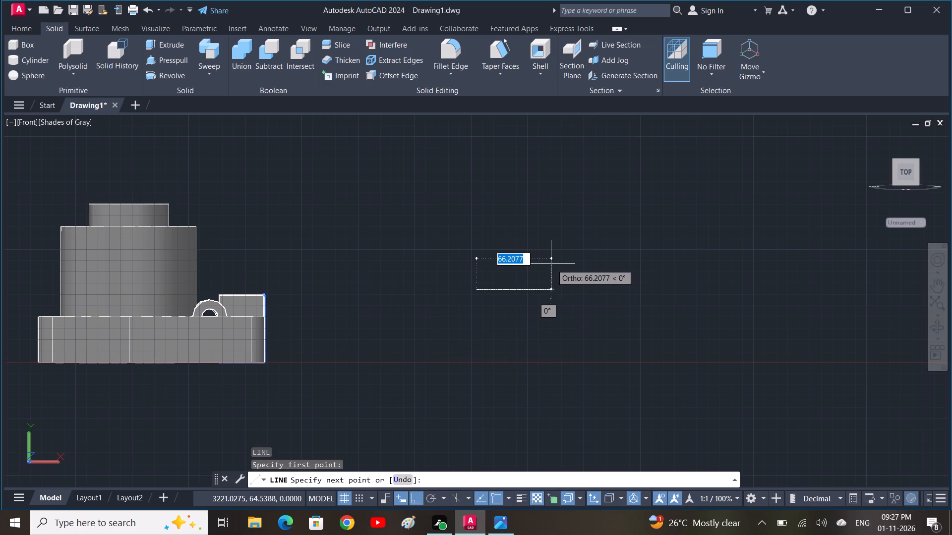
text(4)
key(space)
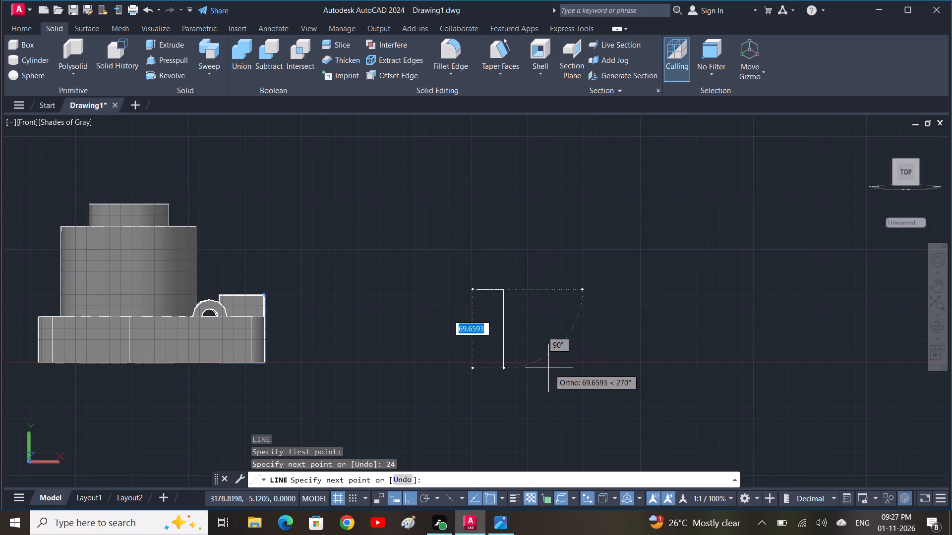
text(30)
key(space)
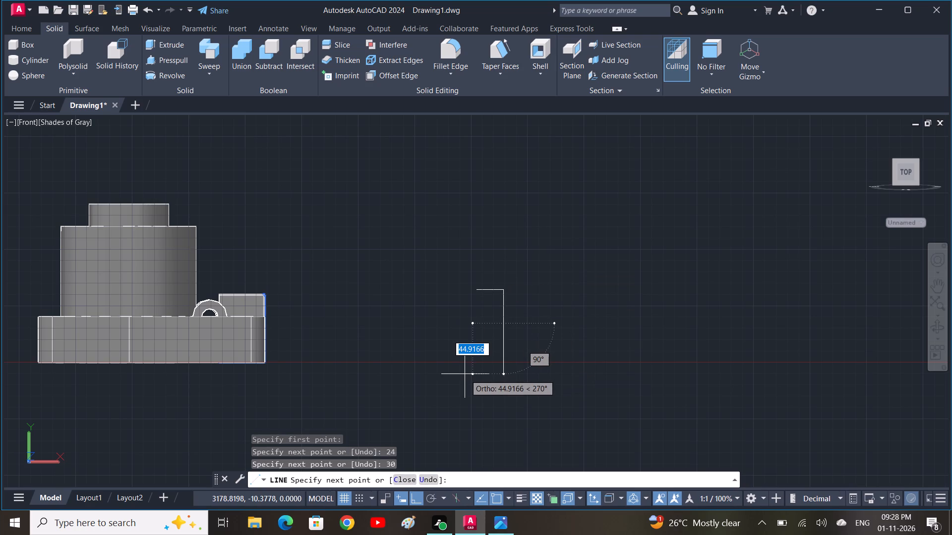
click(416, 347)
key(space)
Draw the profile's left vertical side from the 24 mm line's free end down to the long horizontal line.
key(space)
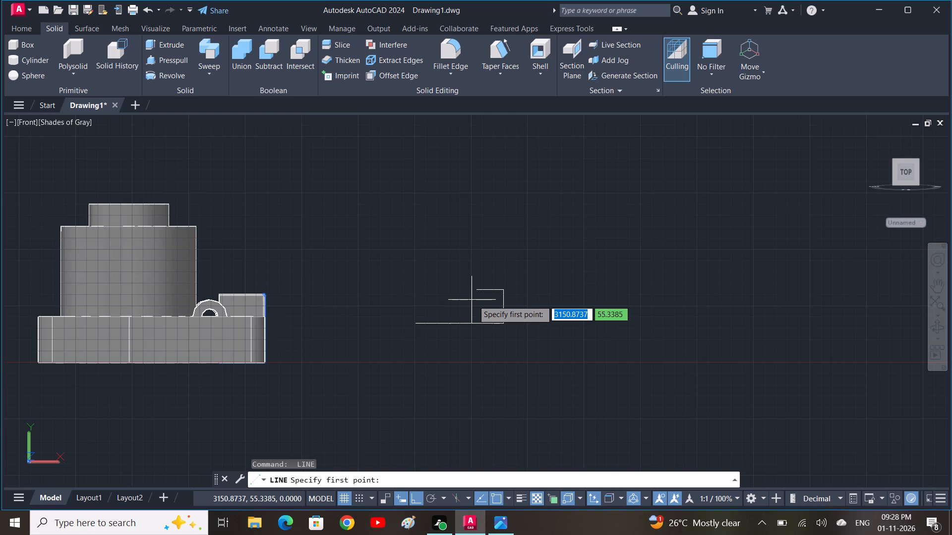
scroll(473, 300, up, 2)
click(480, 279)
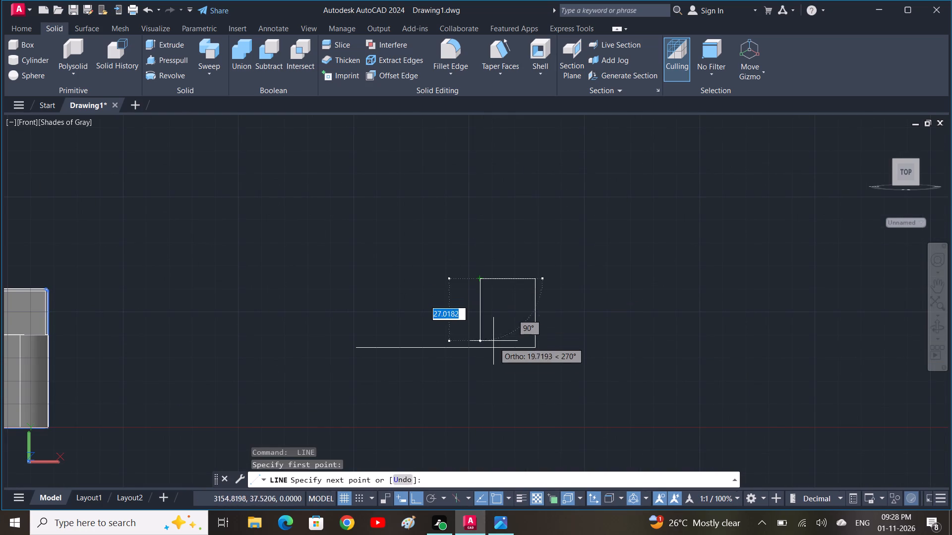
click(483, 346)
key(space)
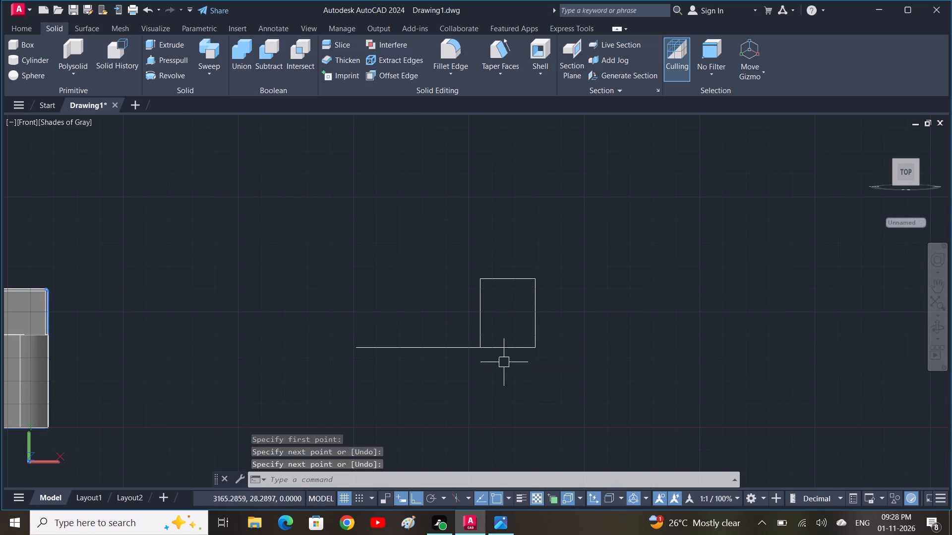
Offset the long horizontal line 20 mm downward.
click(509, 350)
text(O)
key(space)
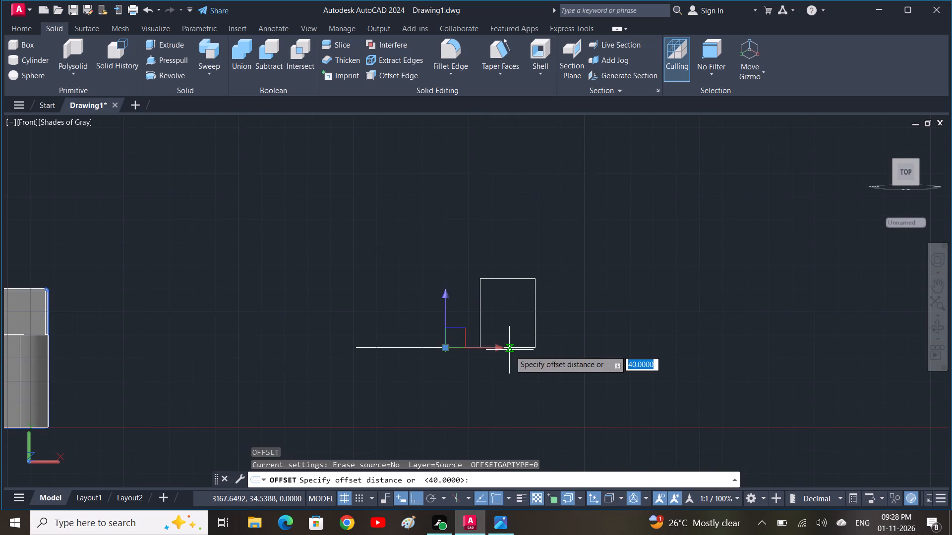
click(510, 350)
text(20)
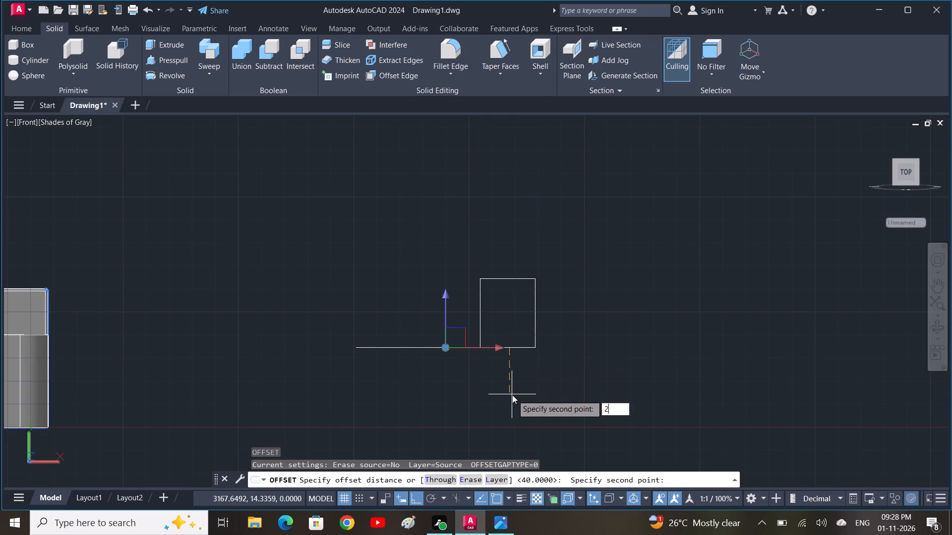
key(space)
click(512, 395)
key(Escape)
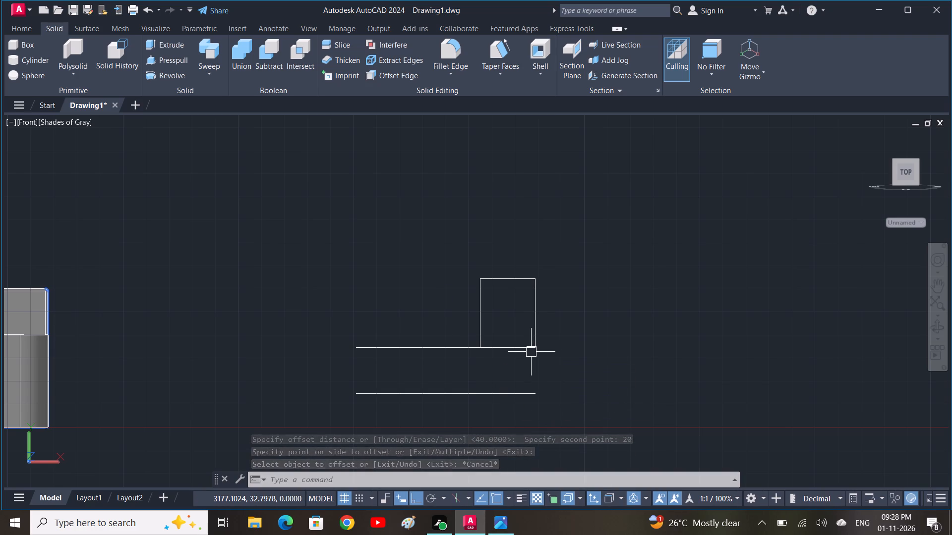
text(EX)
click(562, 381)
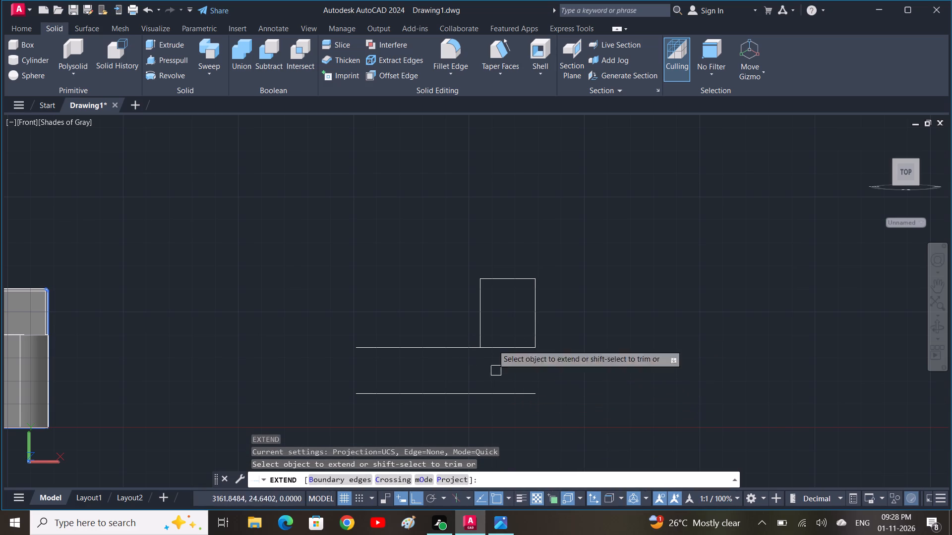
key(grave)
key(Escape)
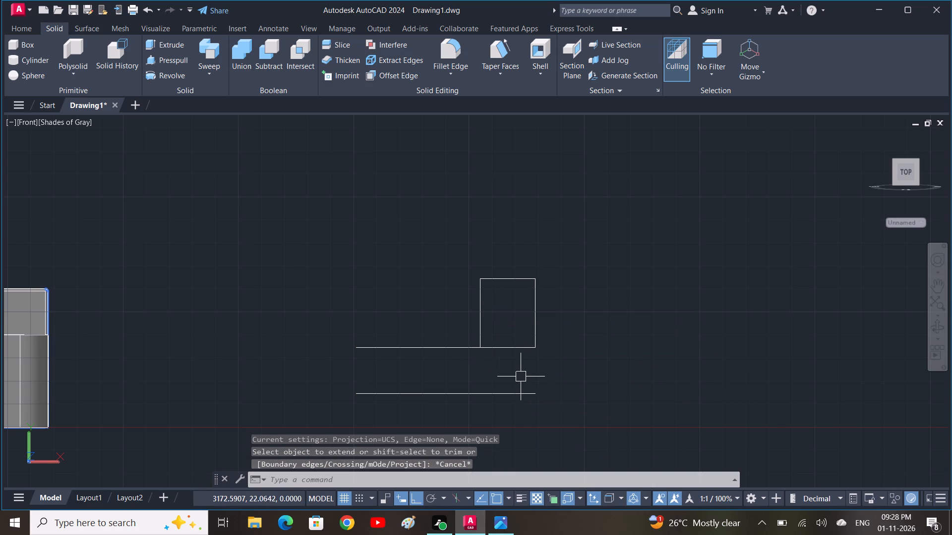
Draw a vertical line about 10 mm long downward from the lower end of the profile's right side.
text(L)
key(space)
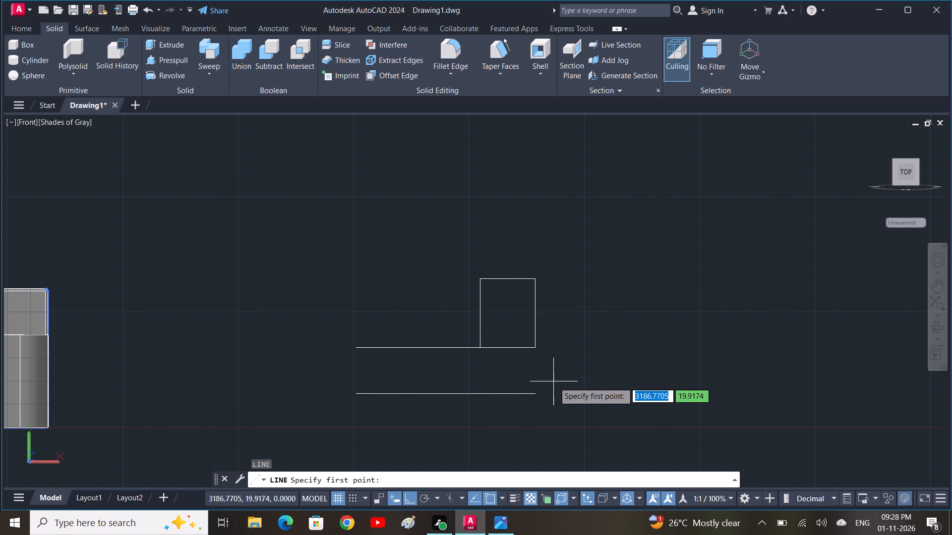
click(536, 346)
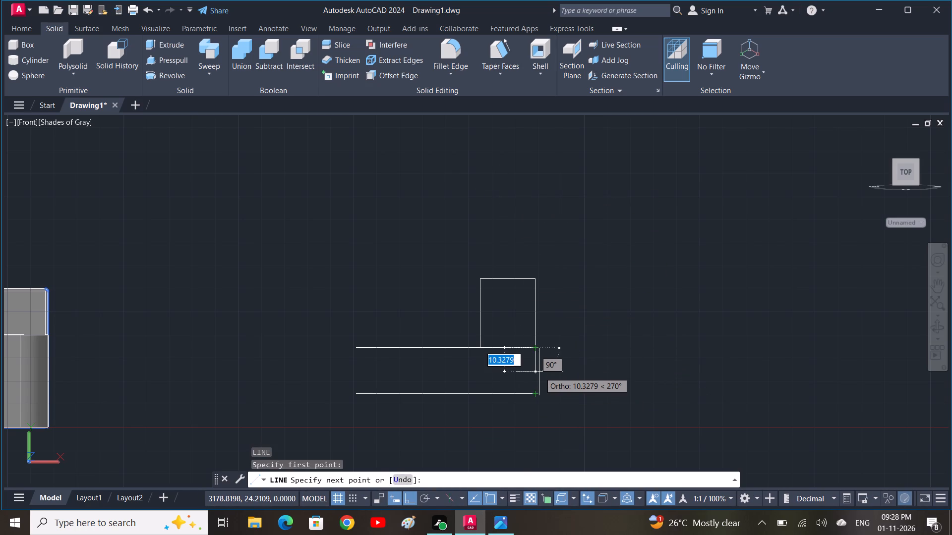
click(539, 372)
key(space)
Draw a horizontal line continuing the lower offset line rightward, past the profile's right side.
key(space)
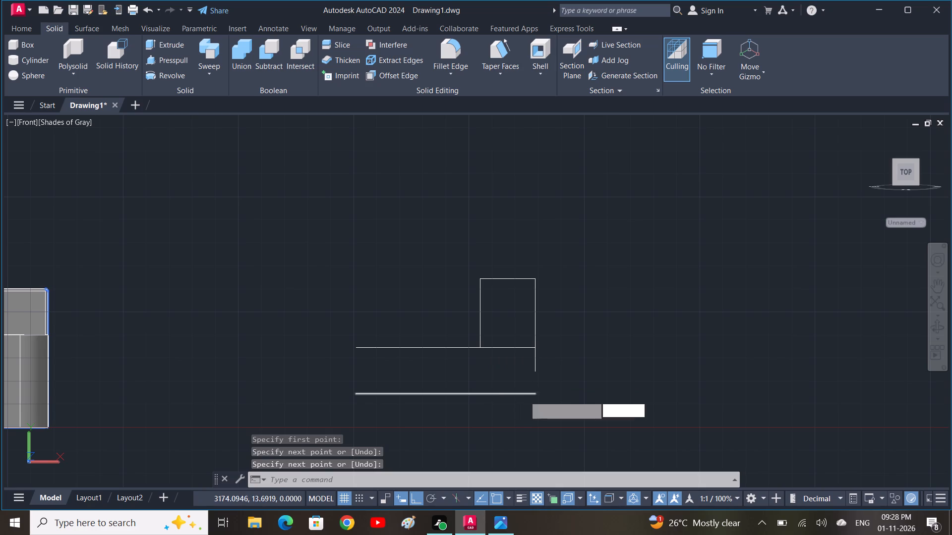
click(533, 393)
click(596, 387)
key(space)
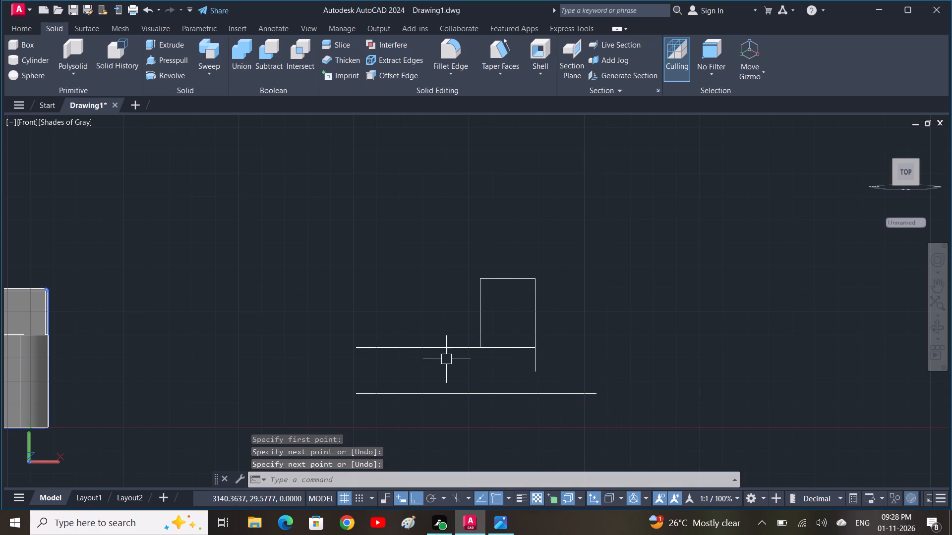
Draw a 20 mm vertical line from the lower end of the profile's left side down to the offset line.
key(space)
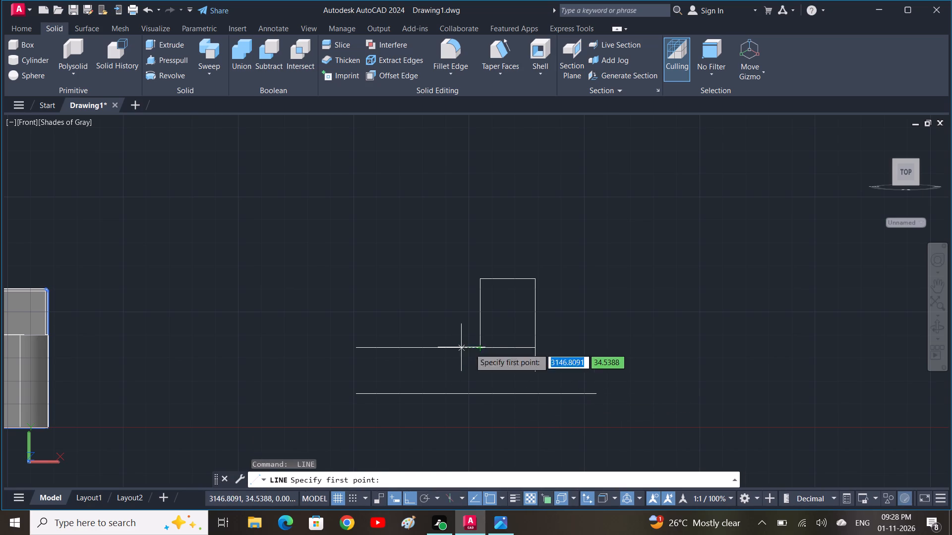
click(483, 346)
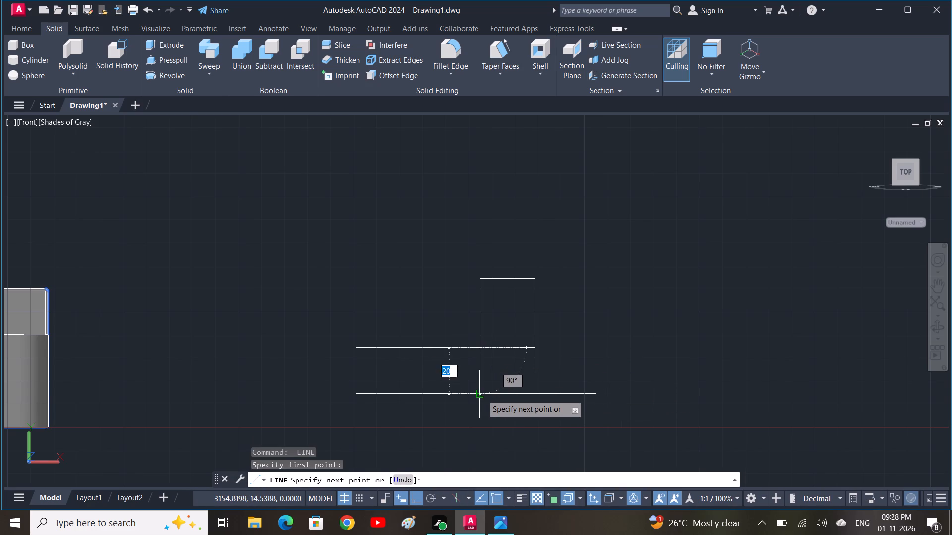
click(482, 395)
key(space)
key(y)
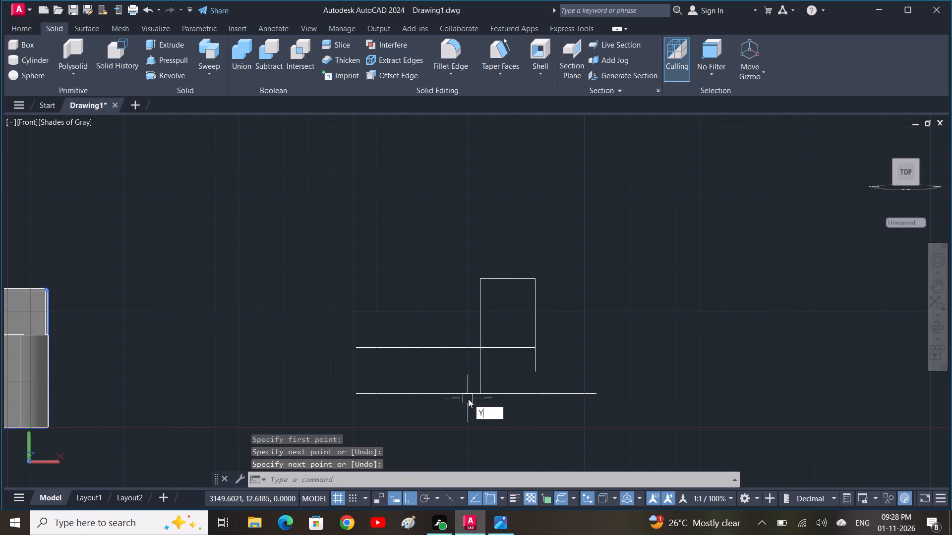
key(Escape)
Trim both horizontal lines left of the profile and the middle horizontal segment between its two vertical sides.
text(TR)
key(space)
drag(446, 334, 448, 415)
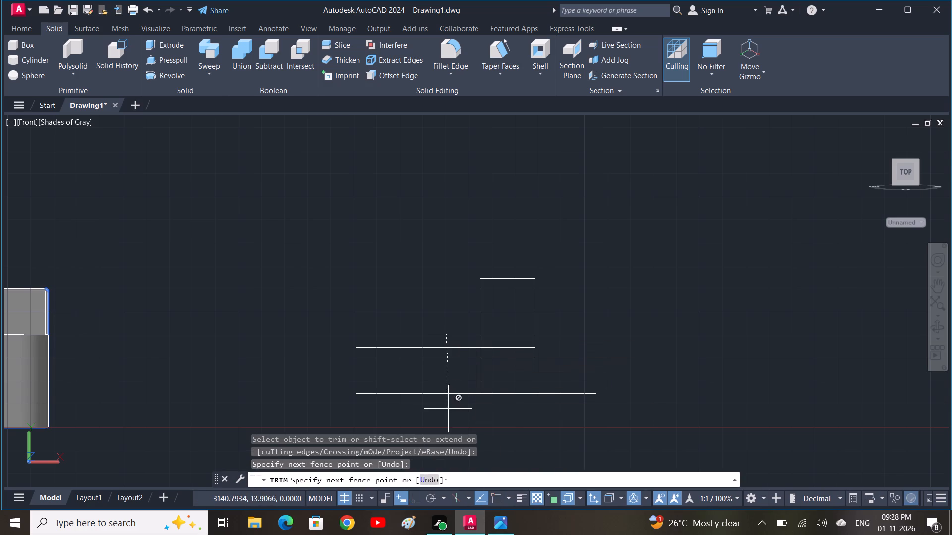
drag(448, 415, 448, 417)
drag(448, 417, 442, 372)
scroll(442, 372, up, 1)
drag(444, 321, 451, 342)
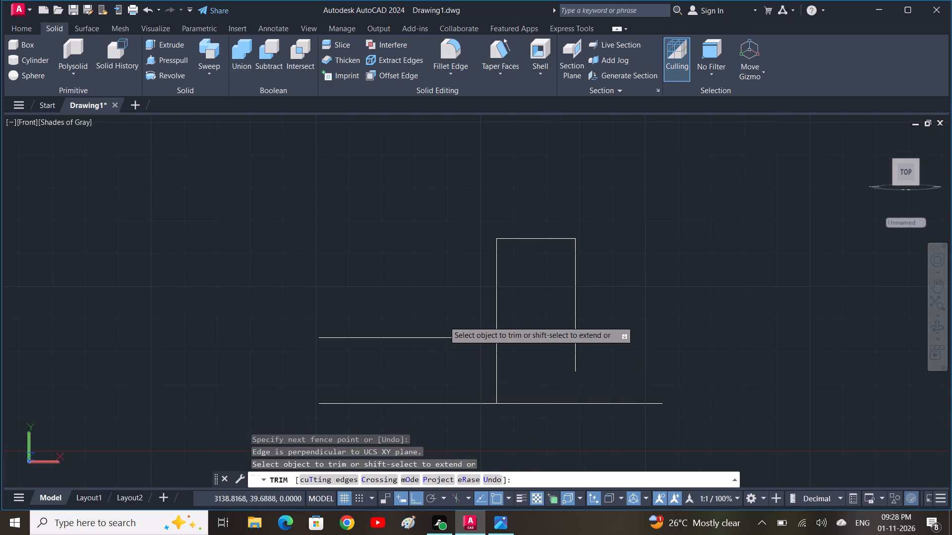
drag(451, 342, 469, 423)
drag(531, 321, 537, 352)
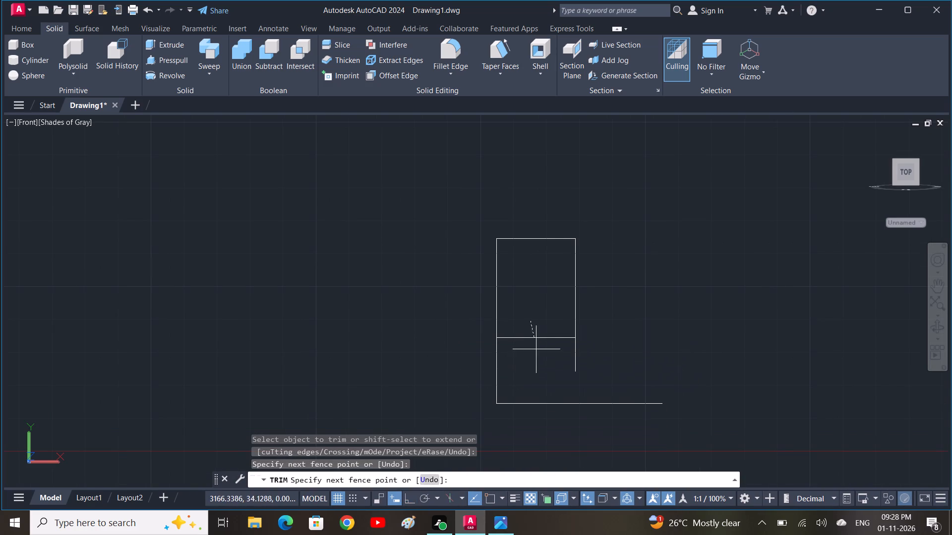
drag(537, 352, 540, 360)
key(Escape)
Join all the remaining profile lines into one polyline.
middle_drag(612, 402, 602, 373)
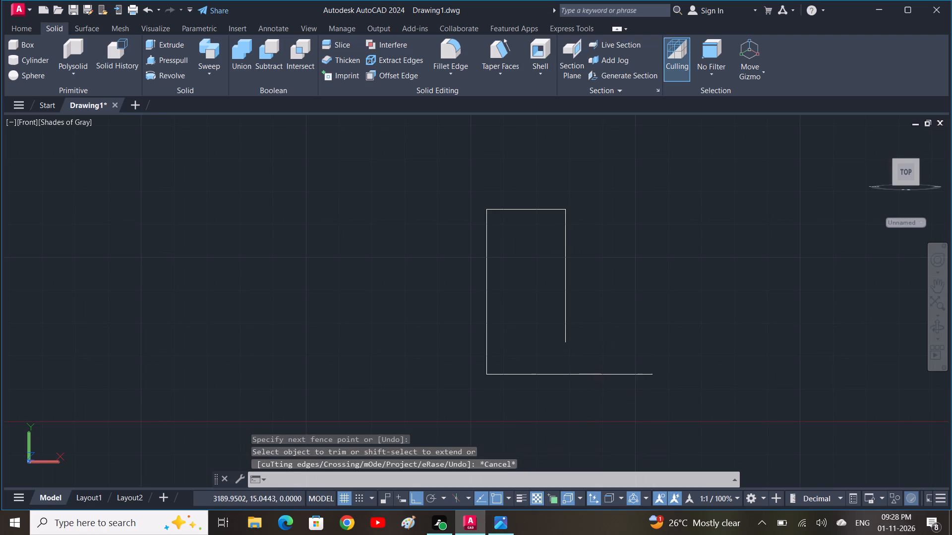
click(611, 274)
click(329, 239)
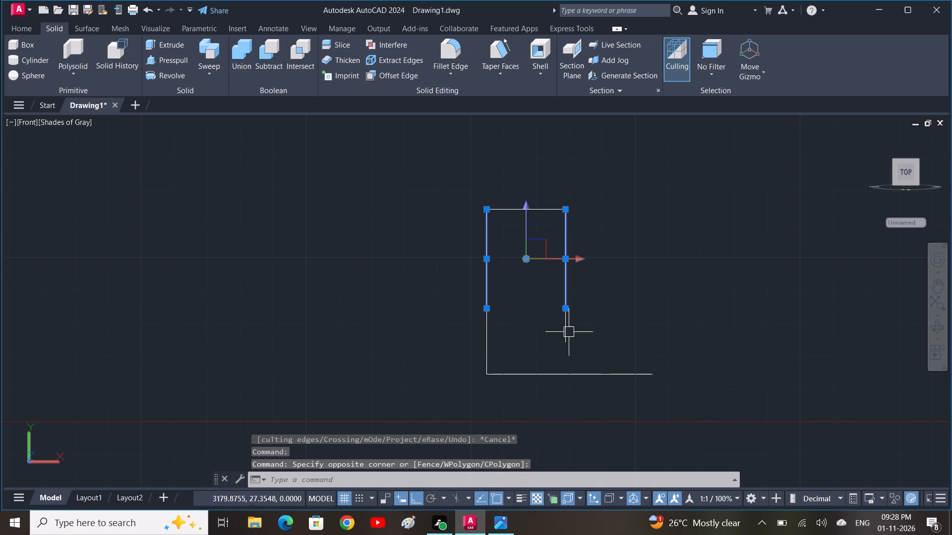
click(580, 383)
click(365, 276)
drag(512, 226, 515, 221)
click(491, 192)
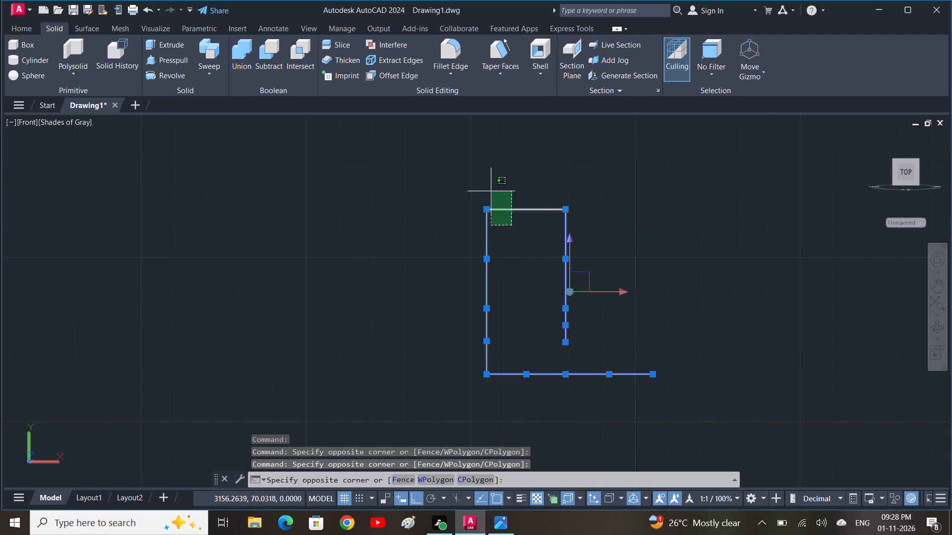
text(J)
key(space)
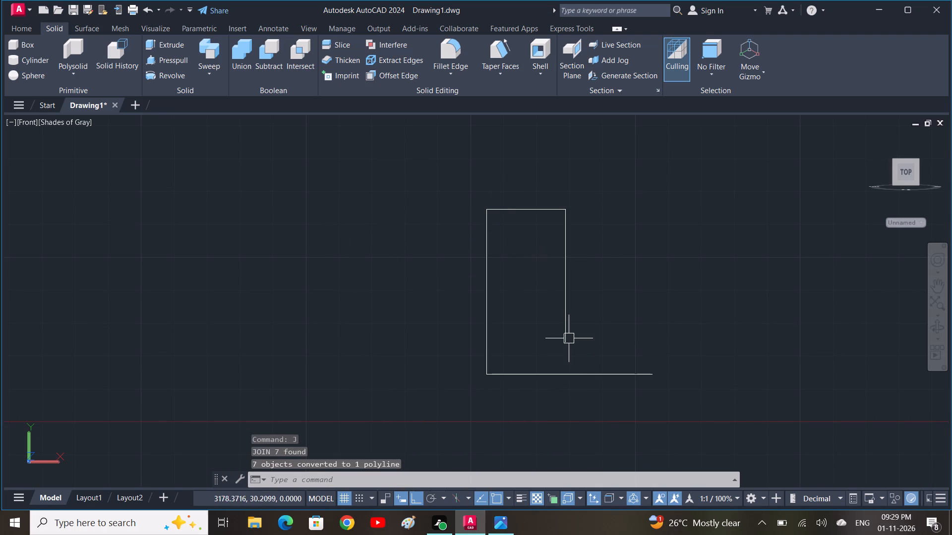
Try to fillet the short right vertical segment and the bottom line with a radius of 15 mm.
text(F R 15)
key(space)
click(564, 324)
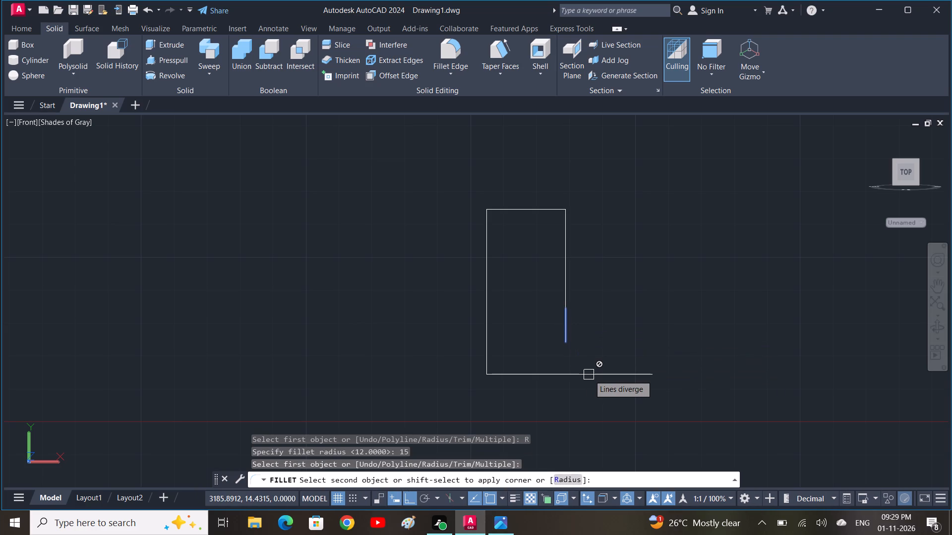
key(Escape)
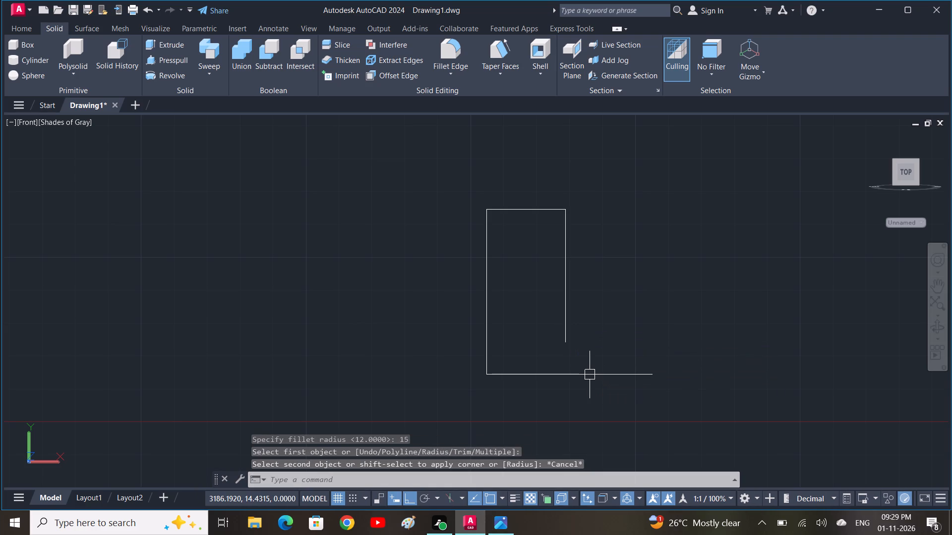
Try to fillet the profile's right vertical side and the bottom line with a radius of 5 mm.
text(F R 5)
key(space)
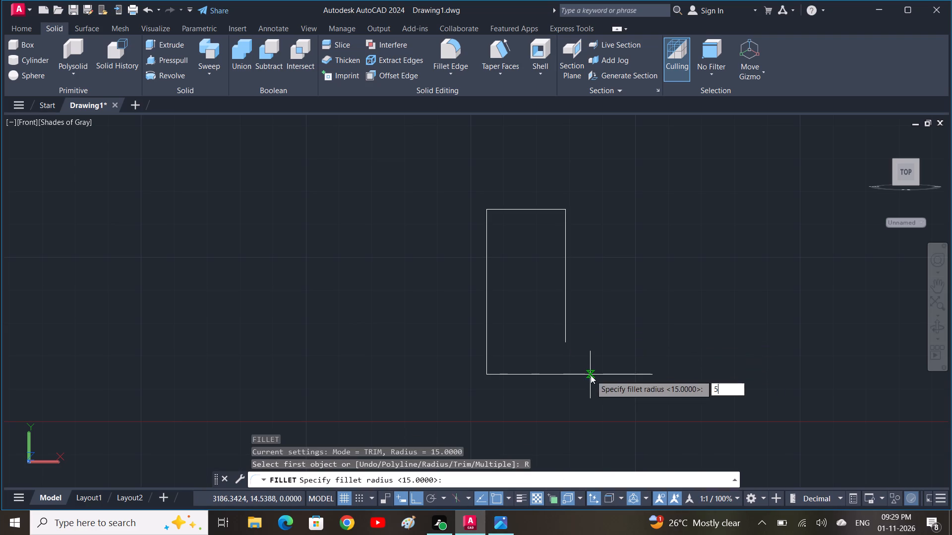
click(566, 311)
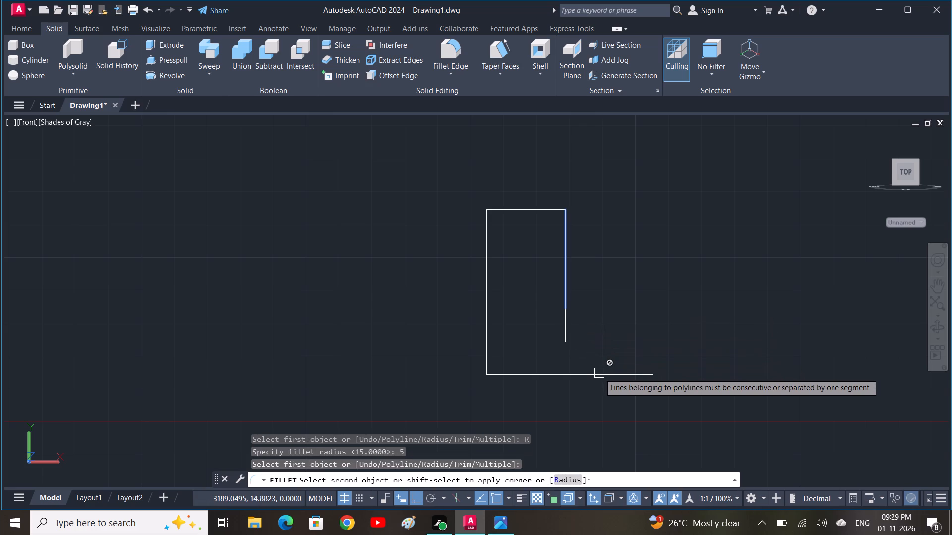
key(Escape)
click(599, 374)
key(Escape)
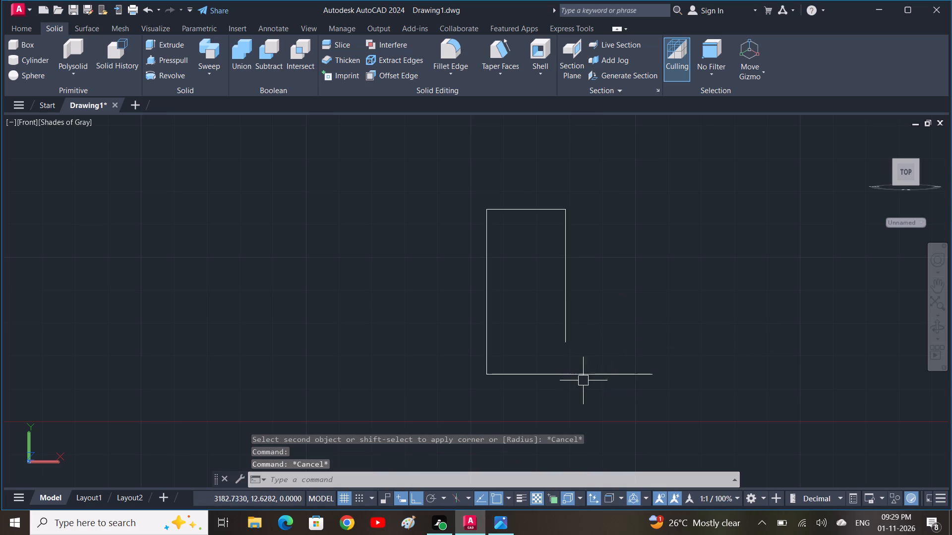
Trim away the entire bottom line of the profile.
key(t)
text(R)
key(space)
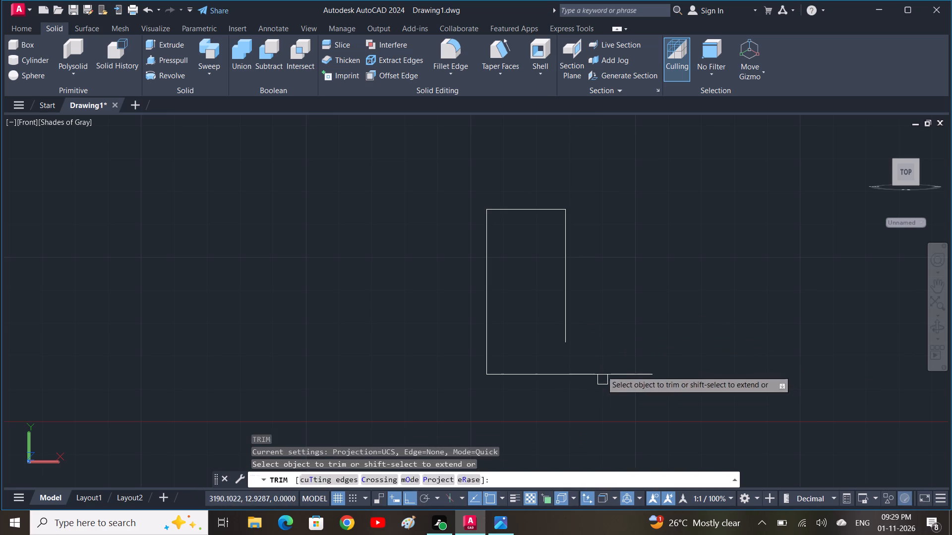
drag(601, 352, 629, 410)
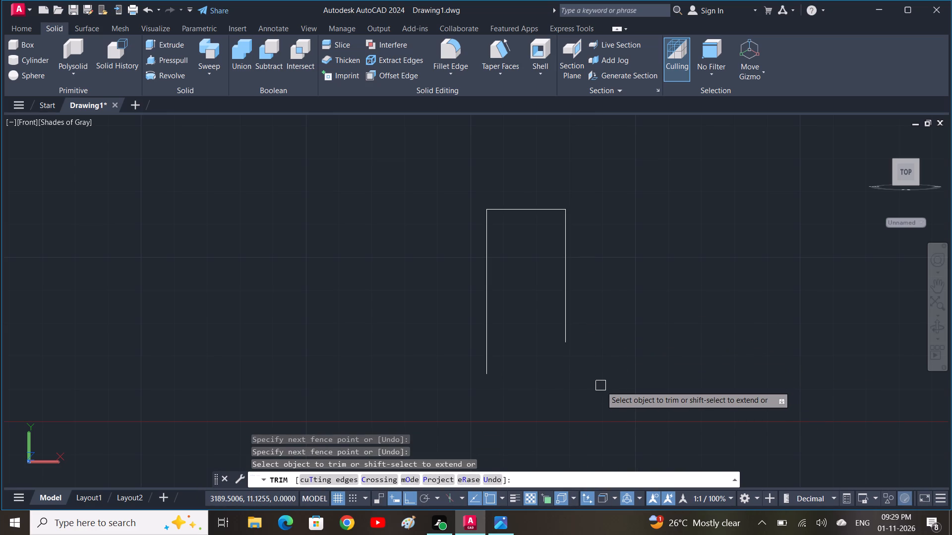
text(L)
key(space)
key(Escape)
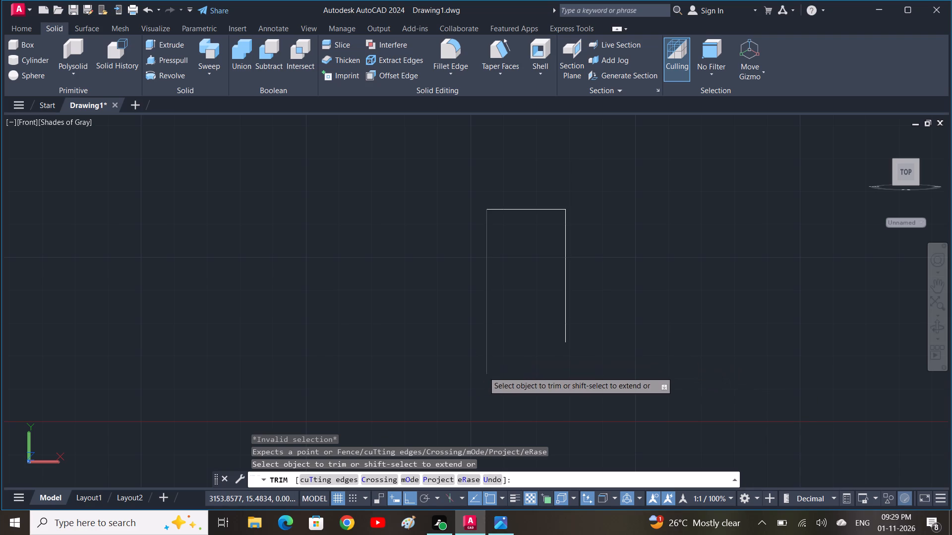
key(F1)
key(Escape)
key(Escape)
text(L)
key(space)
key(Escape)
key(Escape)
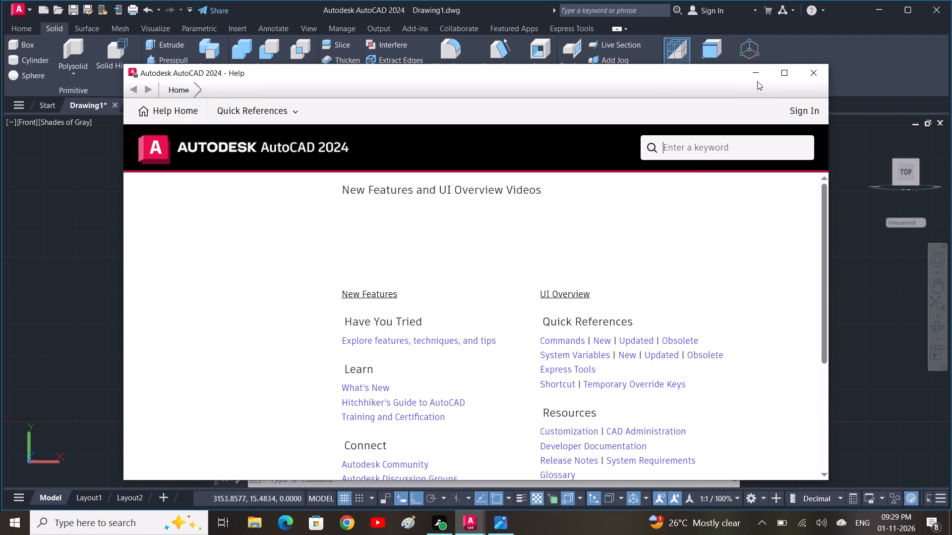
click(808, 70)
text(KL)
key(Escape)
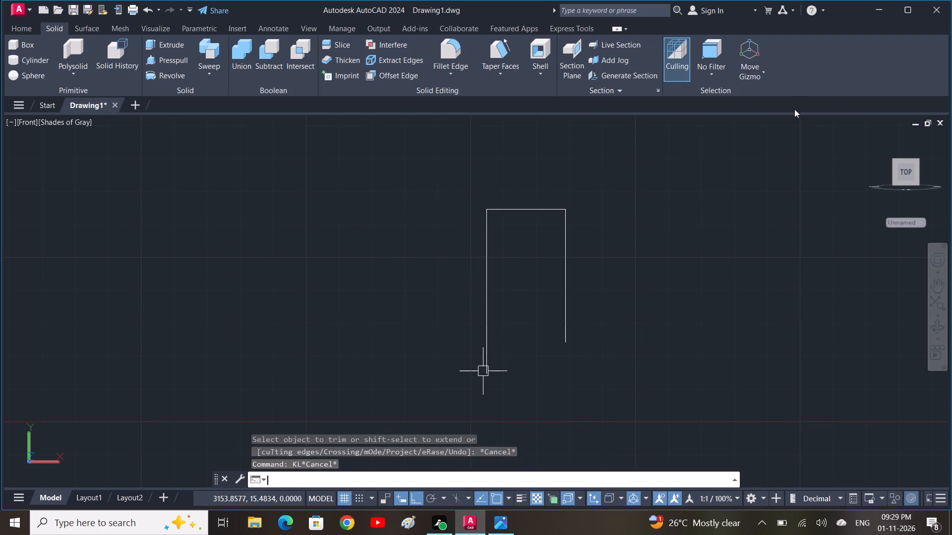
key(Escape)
Draw a horizontal line about 34 mm long from the lower end of the profile's left side, extending past the right side.
text(L)
key(space)
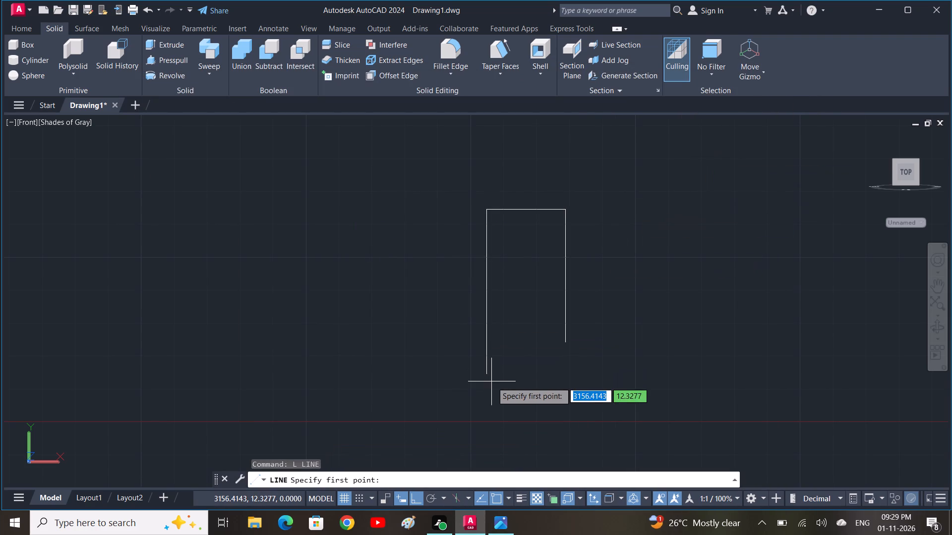
click(485, 372)
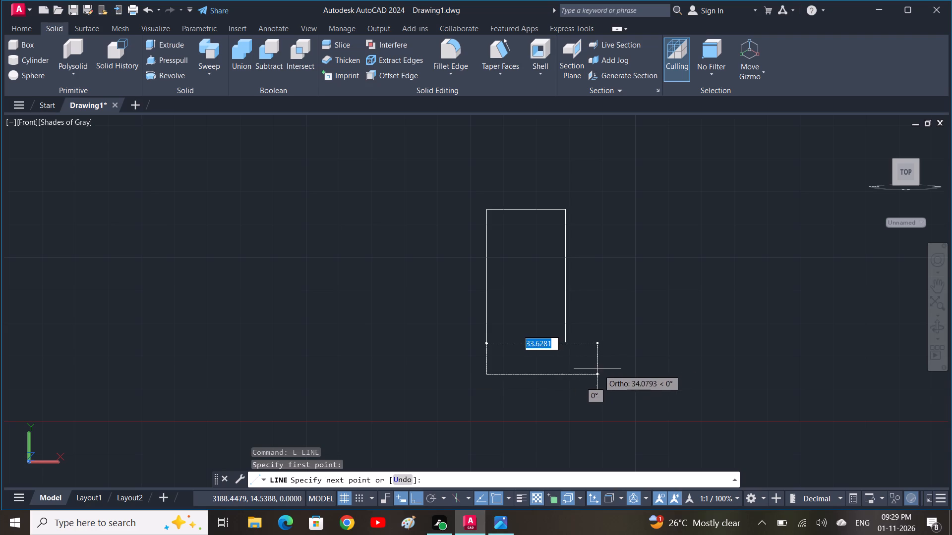
click(597, 370)
key(space)
key(space)
click(566, 343)
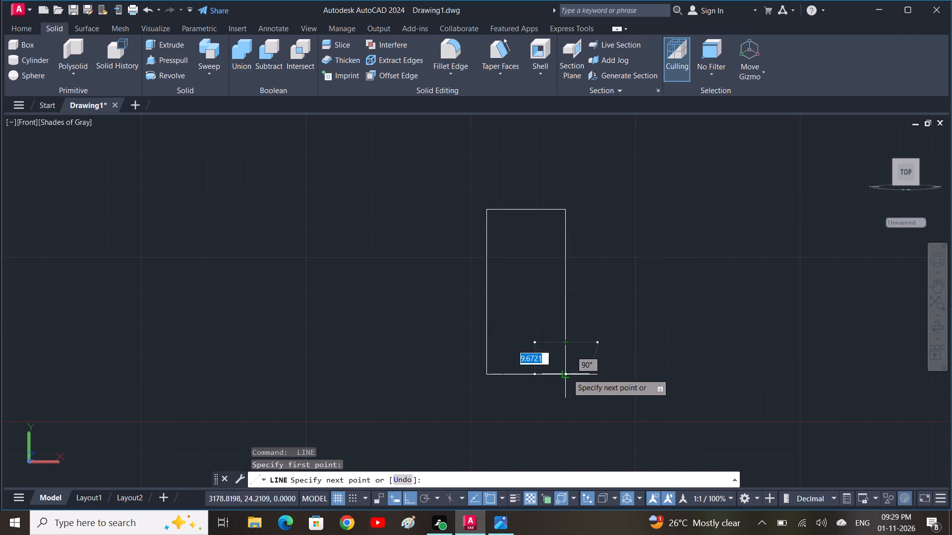
key(Escape)
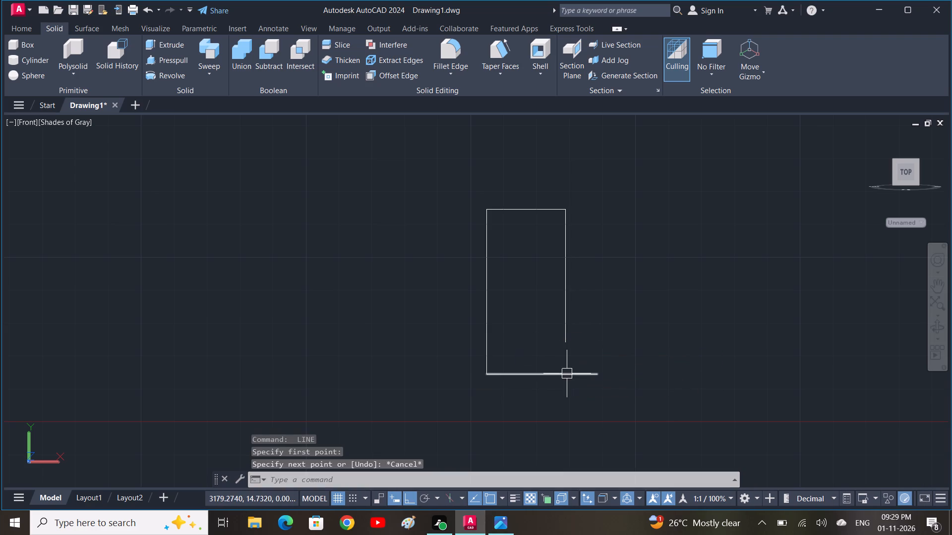
Fillet the short lower segment of the right side and the new bottom line with a radius of 9 mm.
text(F R)
key(space)
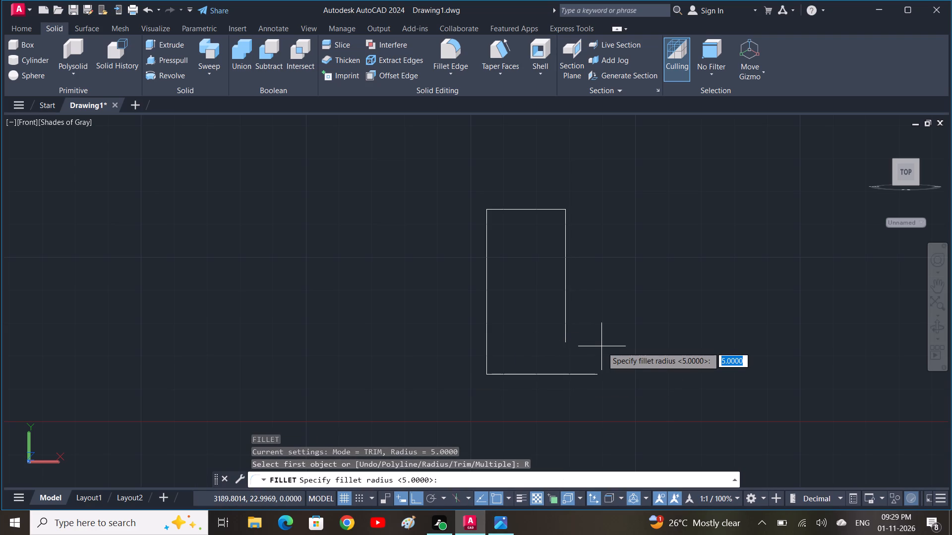
text(9)
key(space)
click(569, 331)
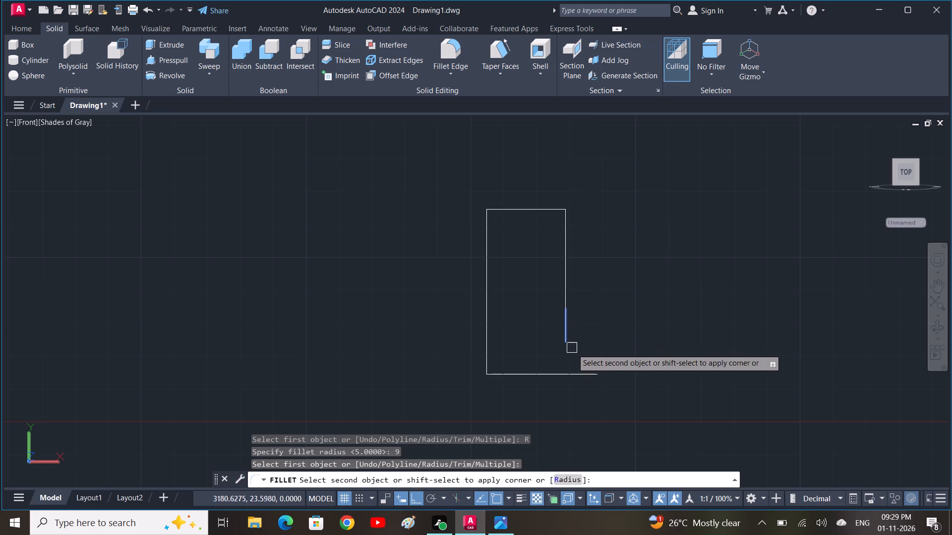
click(579, 374)
key(Escape)
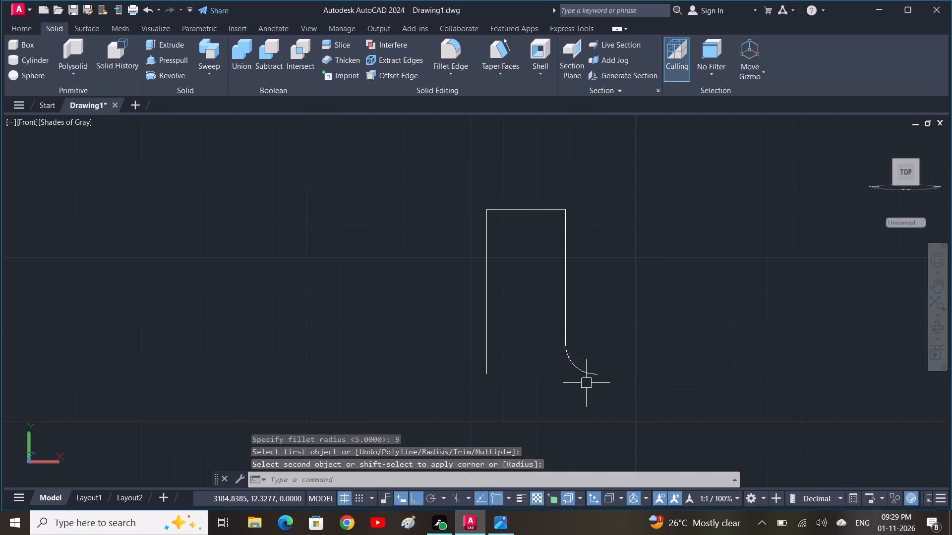
Close the profile's base with a line from the fillet arc's outer end to the lower end of the left side.
text(L)
key(space)
click(594, 374)
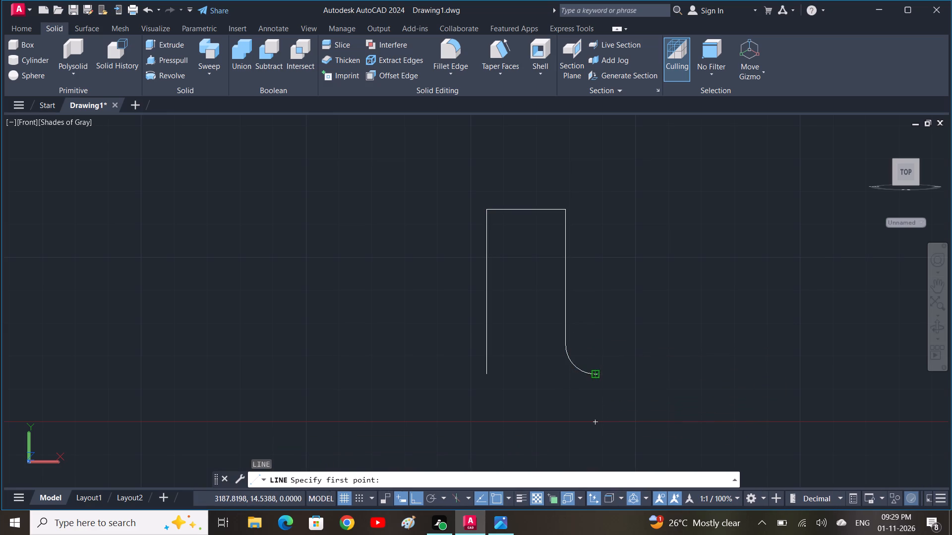
click(482, 373)
key(space)
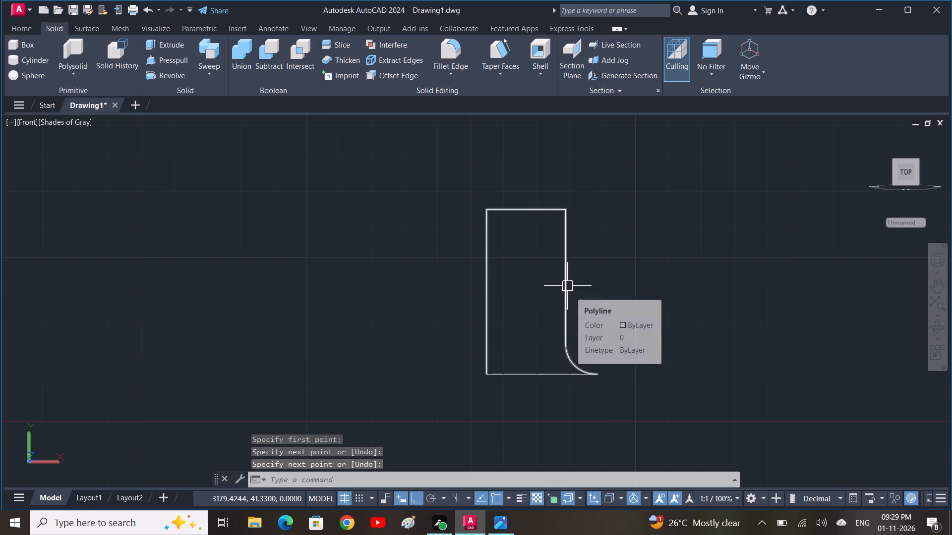
Draw a 12 mm radius circle centred on the top edge's midpoint, reaching the profile's upper right corner.
text(C)
key(space)
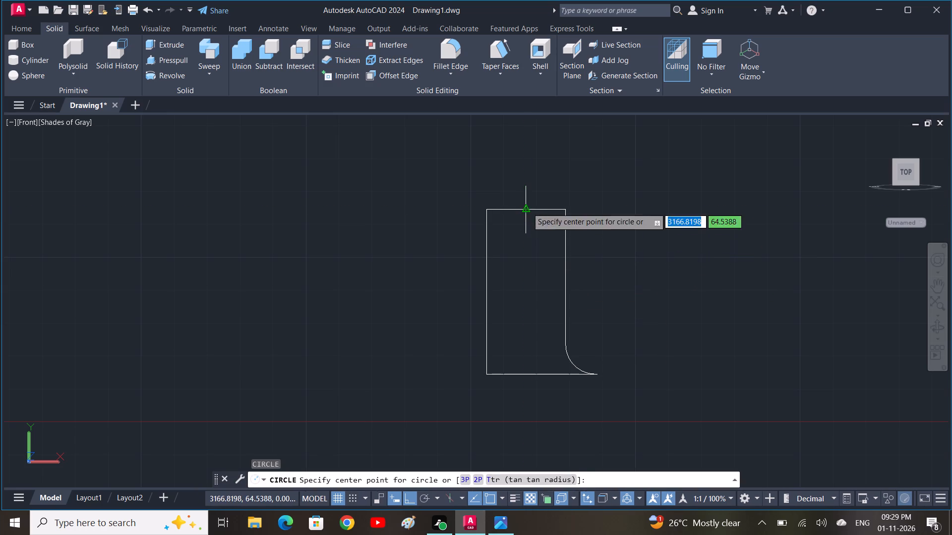
click(528, 208)
click(566, 213)
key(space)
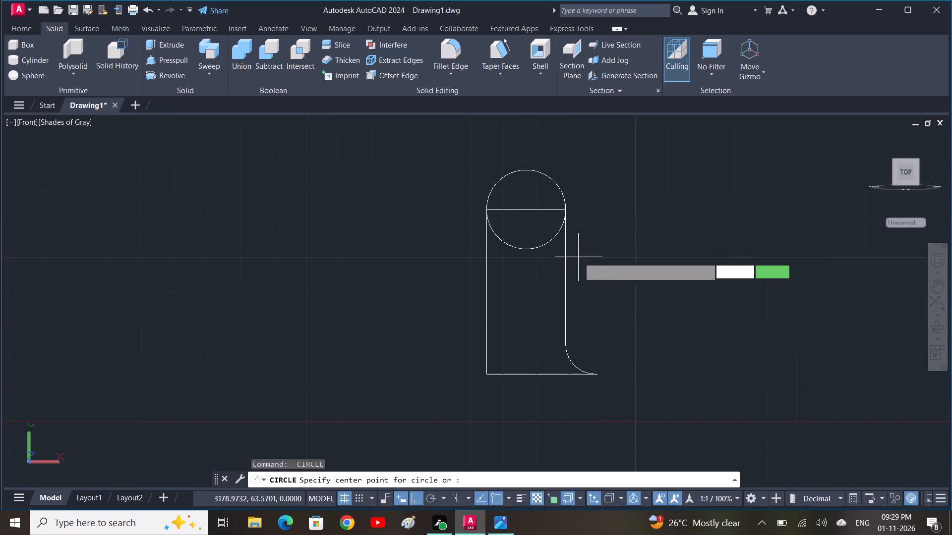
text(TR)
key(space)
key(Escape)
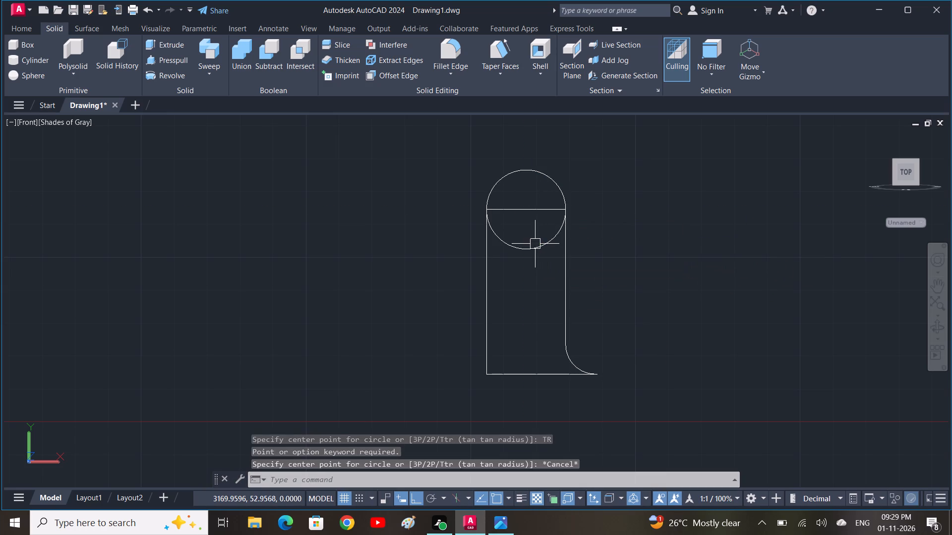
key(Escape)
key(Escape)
Trim the circle's lower half and the horizontal top edge so the profile ends in a semicircle.
text(TR)
key(space)
drag(535, 244, 546, 261)
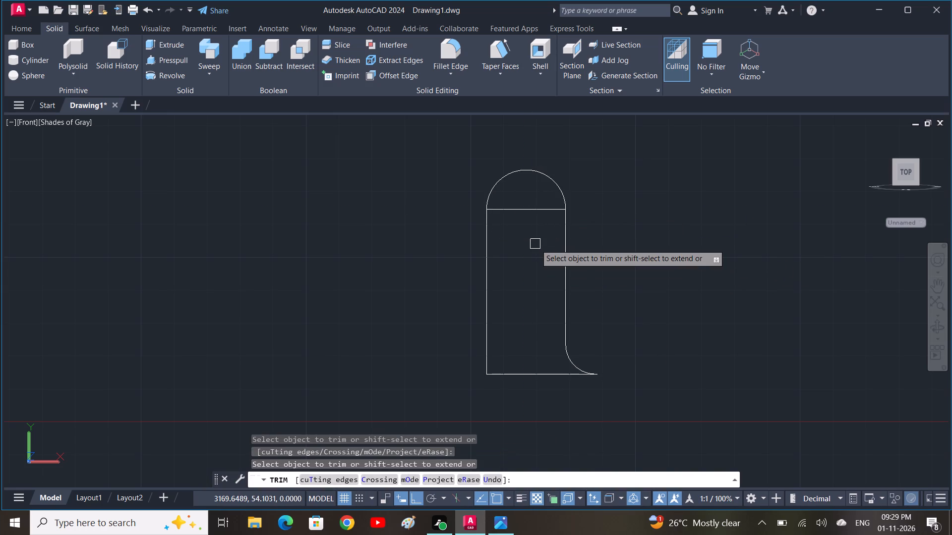
drag(546, 261, 548, 269)
drag(527, 190, 549, 248)
key(Escape)
key(Escape)
Draw a circle of about 14 mm radius centred on the midpoint of the right side's long vertical segment.
text(C)
key(space)
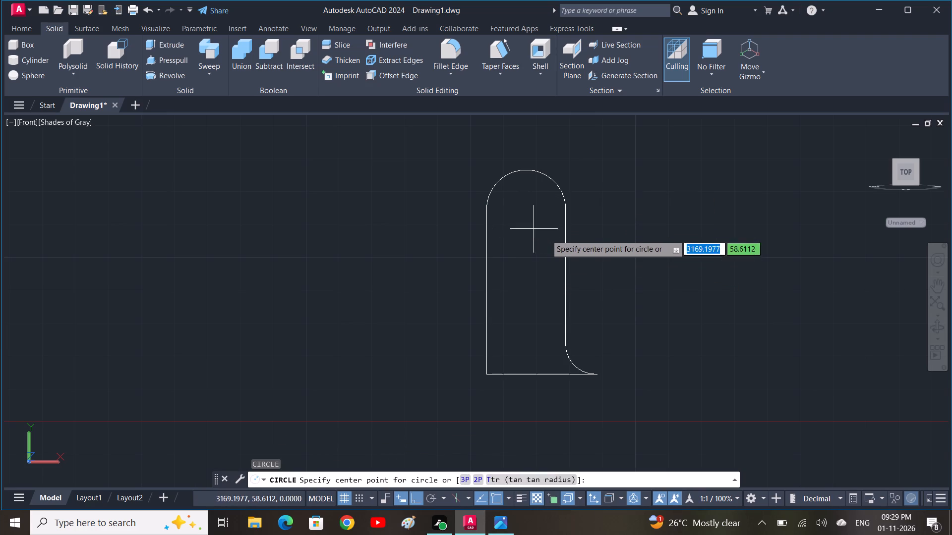
click(566, 256)
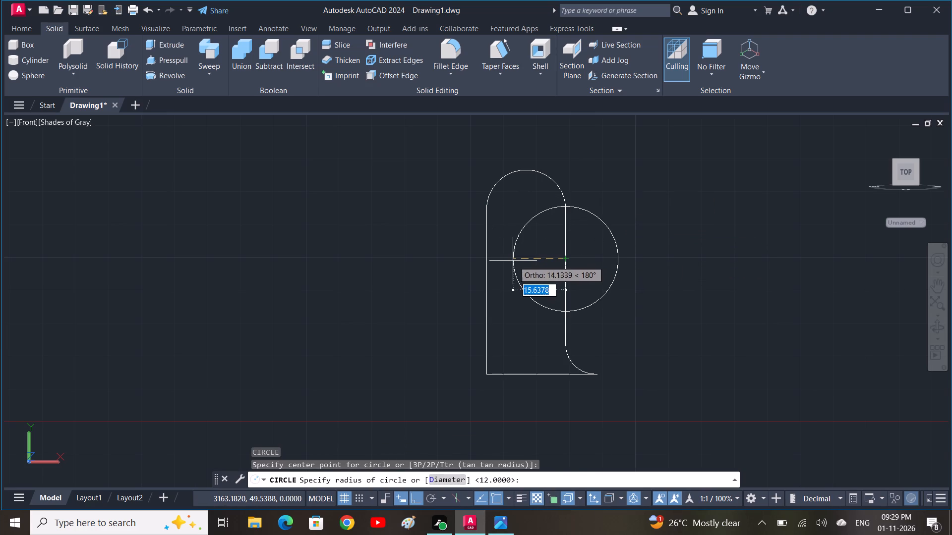
click(519, 263)
key(space)
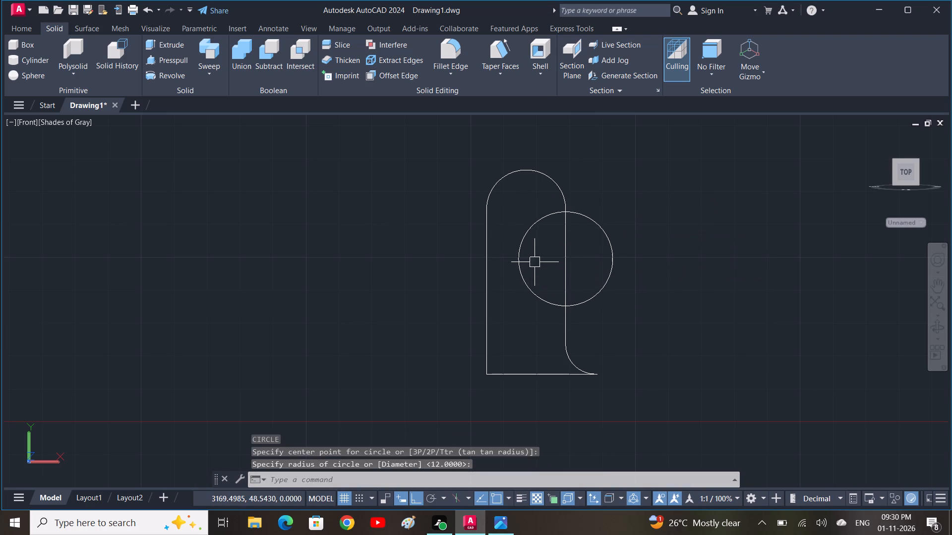
key(Escape)
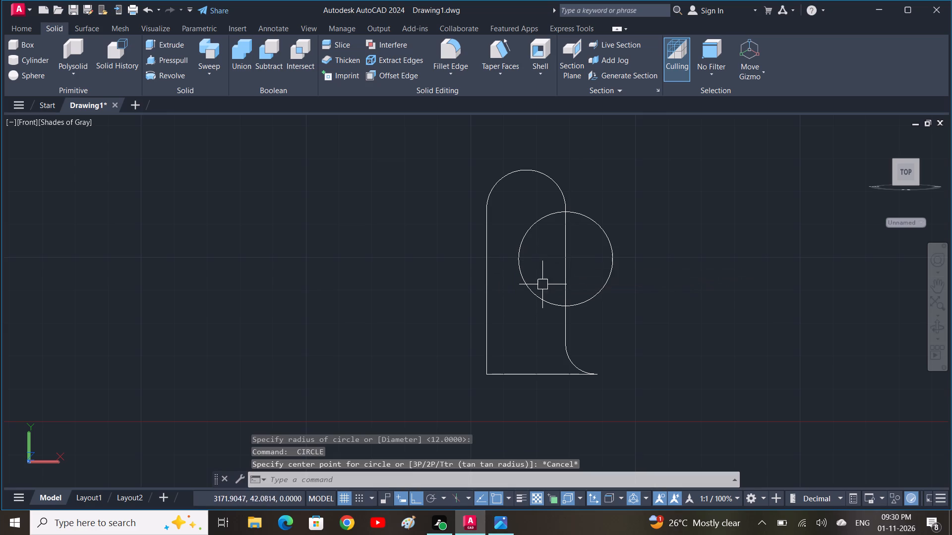
Mirror the side circle about the vertical line through the top arc's midpoint, keeping the source circle.
click(540, 294)
text(MI)
key(space)
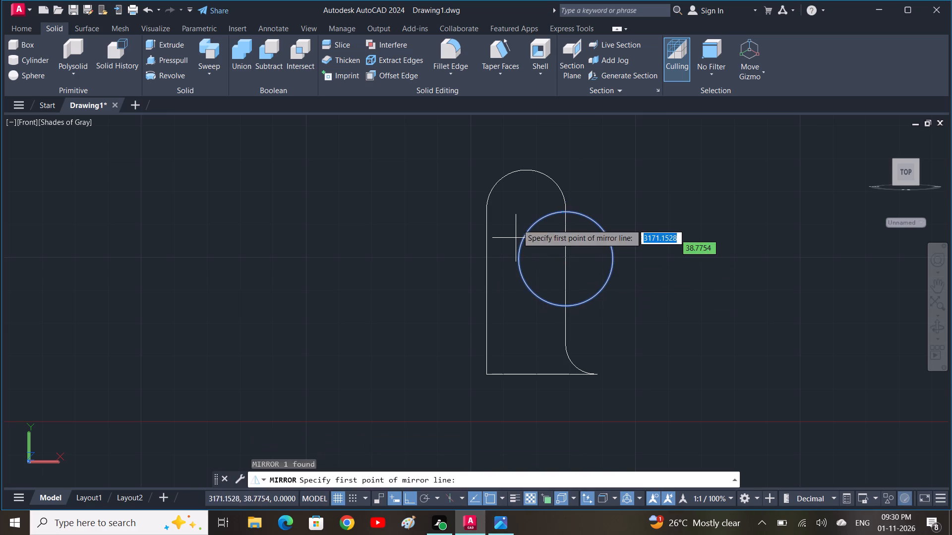
click(527, 170)
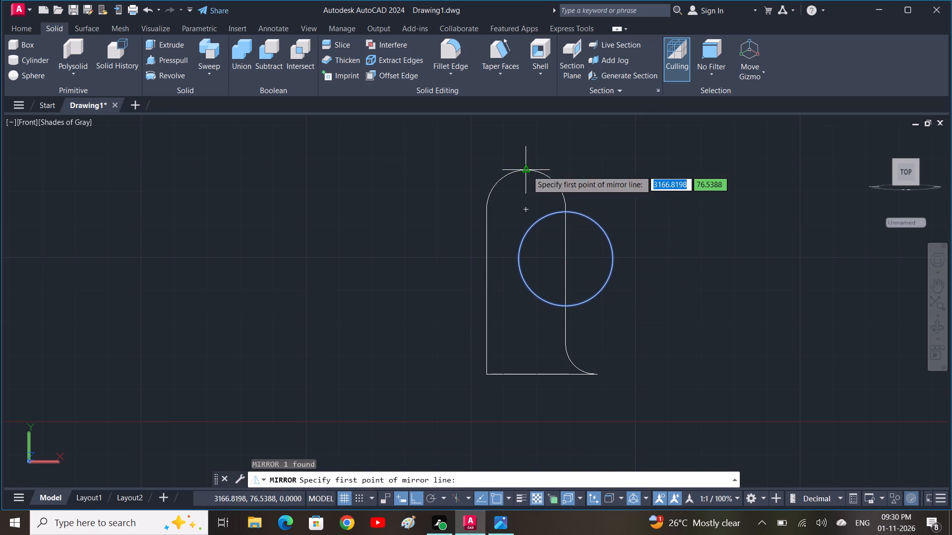
click(527, 376)
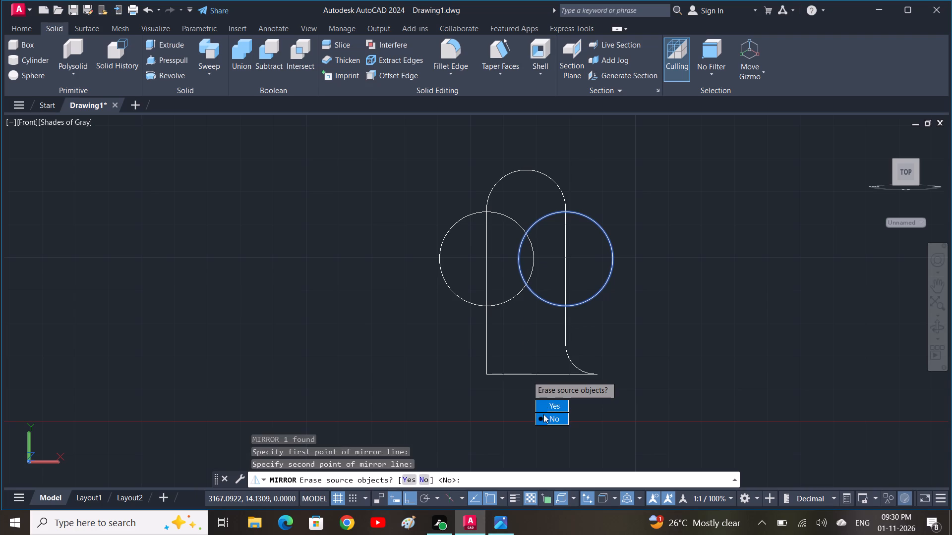
drag(544, 417, 527, 376)
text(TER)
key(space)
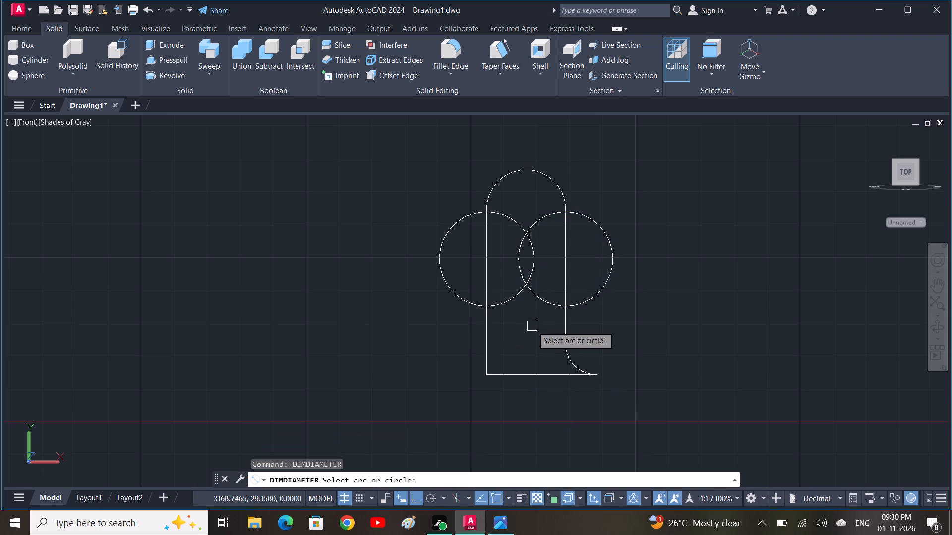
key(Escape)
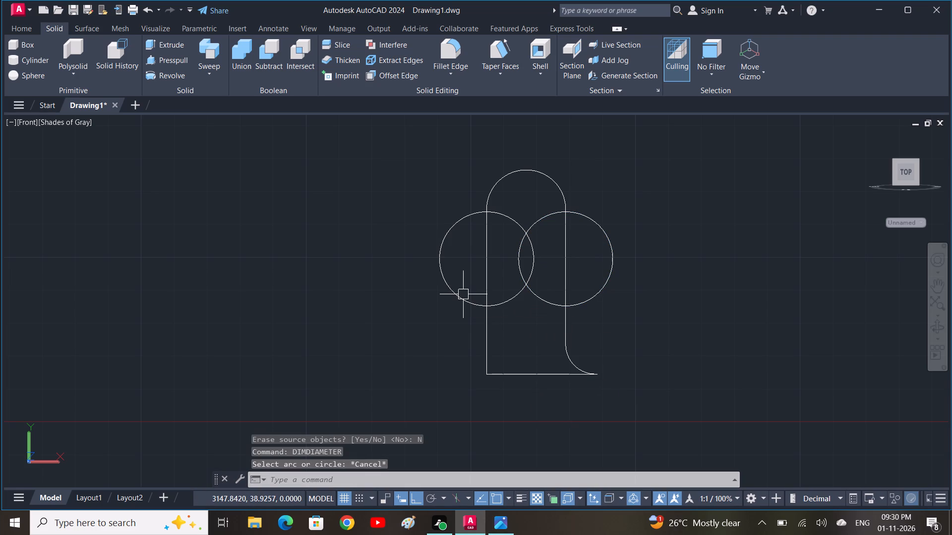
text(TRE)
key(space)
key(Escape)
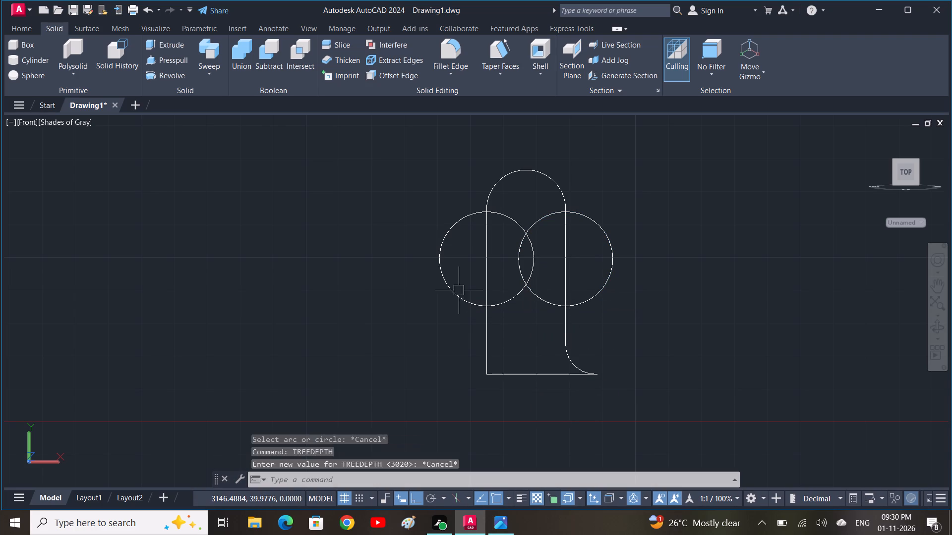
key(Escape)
Trim the outer halves of both side circles and the vertical side segments lying inside them.
key(t)
text(R)
key(space)
drag(465, 286, 461, 294)
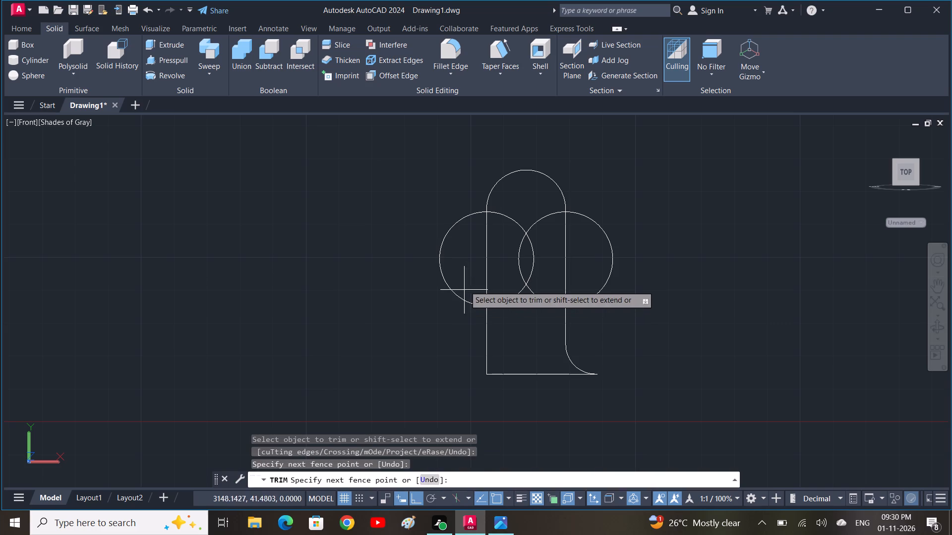
drag(461, 294, 452, 325)
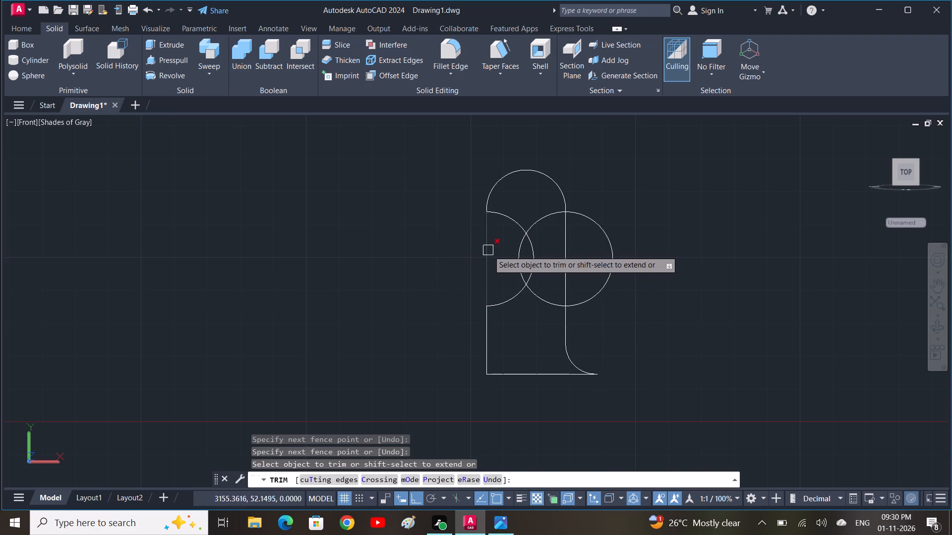
click(488, 251)
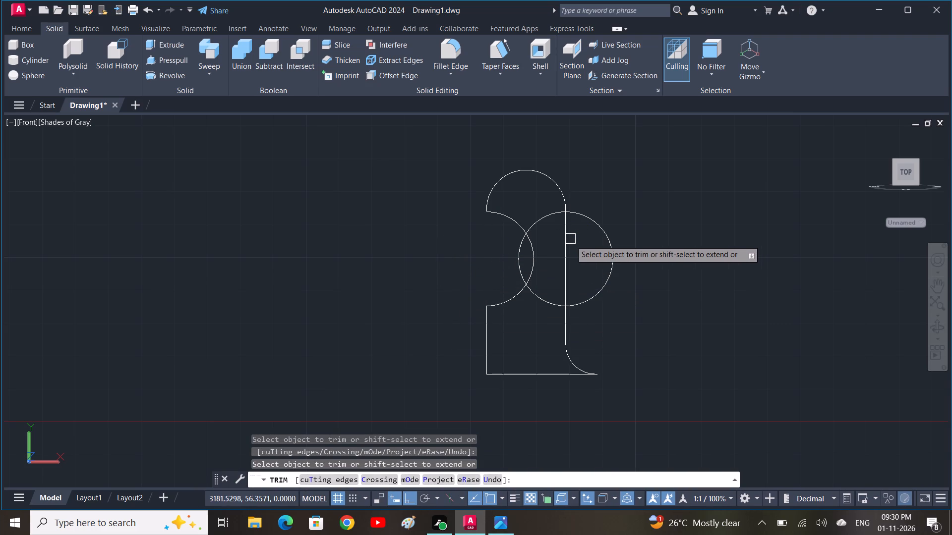
click(567, 243)
click(607, 242)
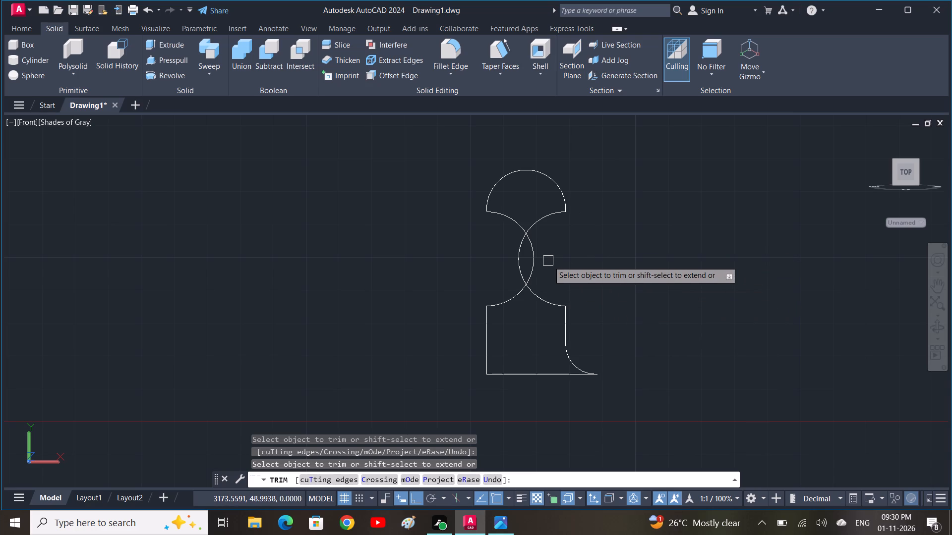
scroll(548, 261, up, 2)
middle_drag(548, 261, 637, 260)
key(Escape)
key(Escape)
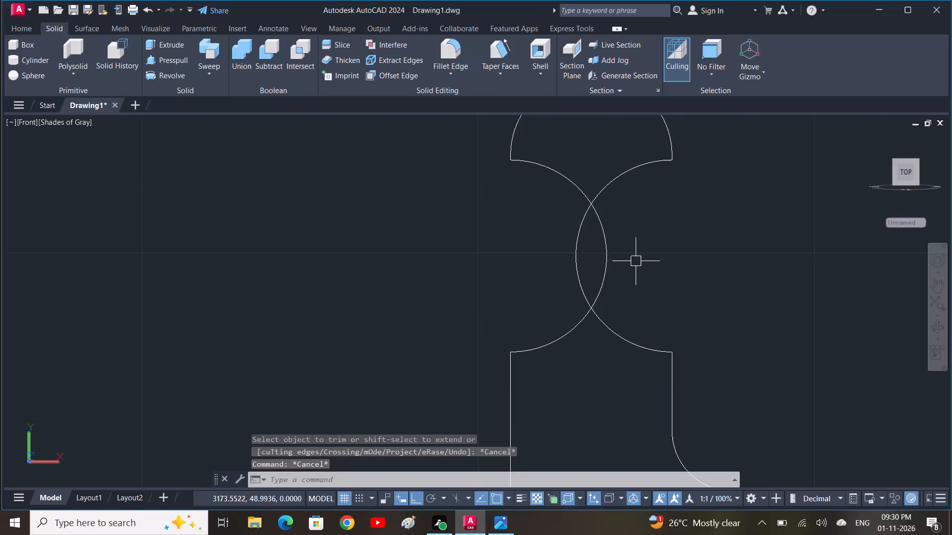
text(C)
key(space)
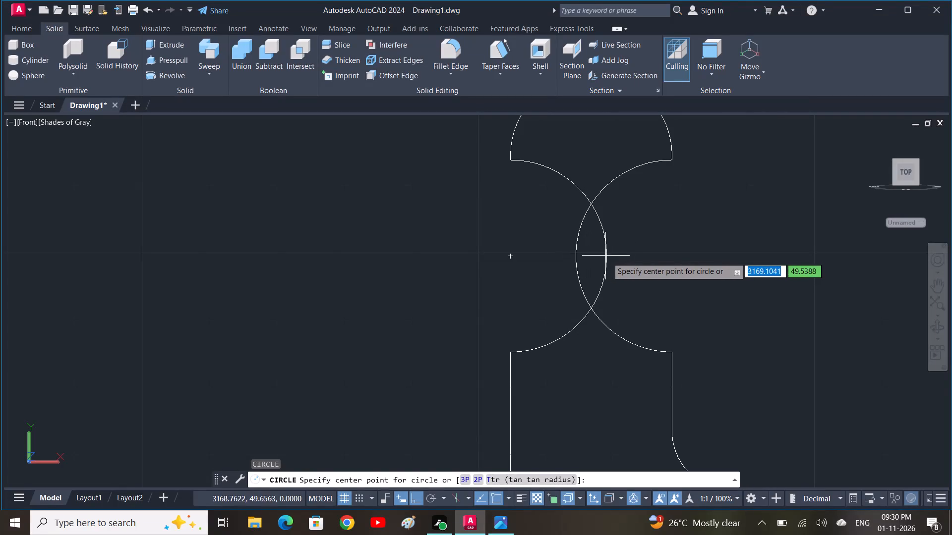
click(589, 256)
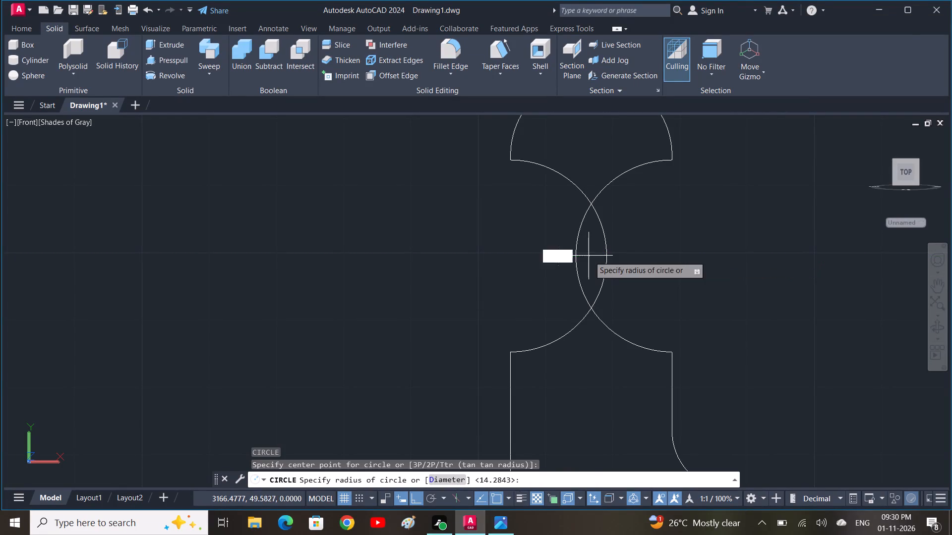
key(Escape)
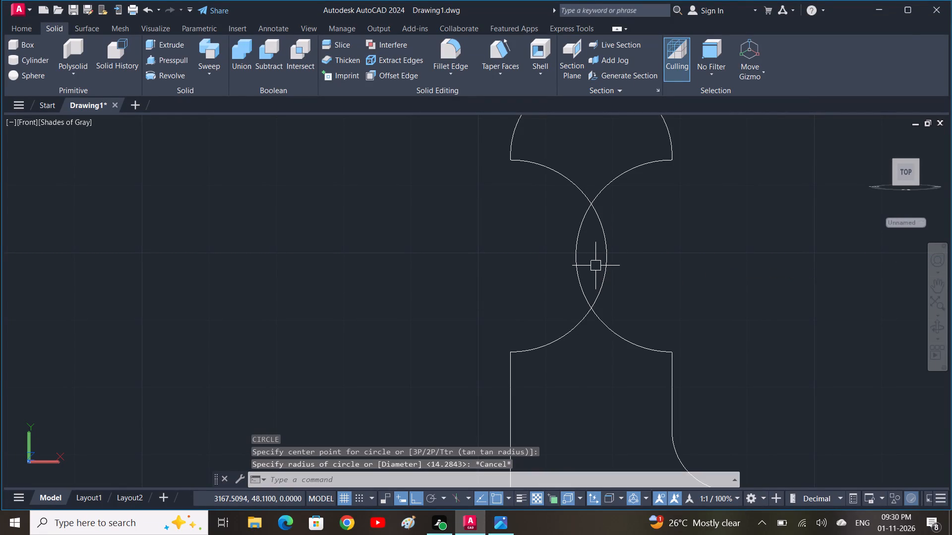
Draw a horizontal helper line across the lens-shaped overlap, joining the outermost points of the two side arcs.
text(L)
key(space)
click(609, 258)
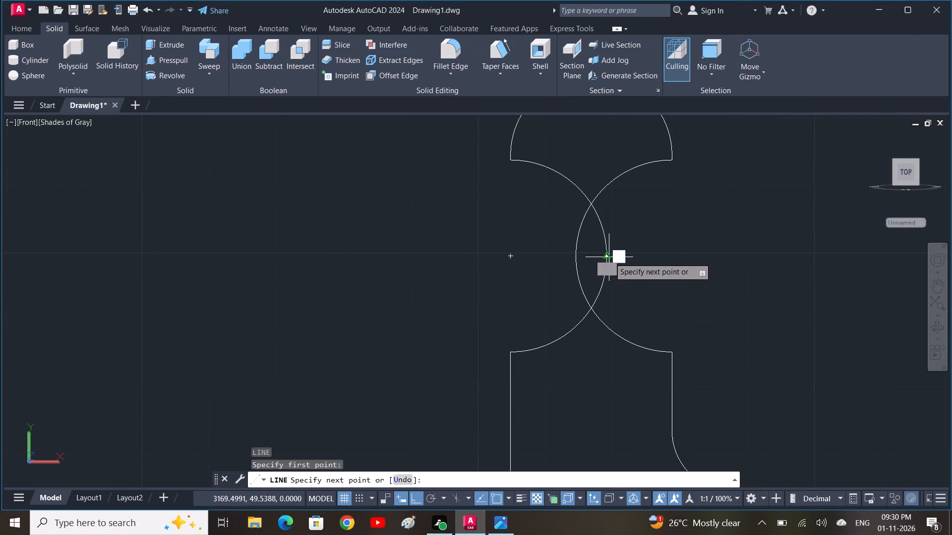
click(574, 261)
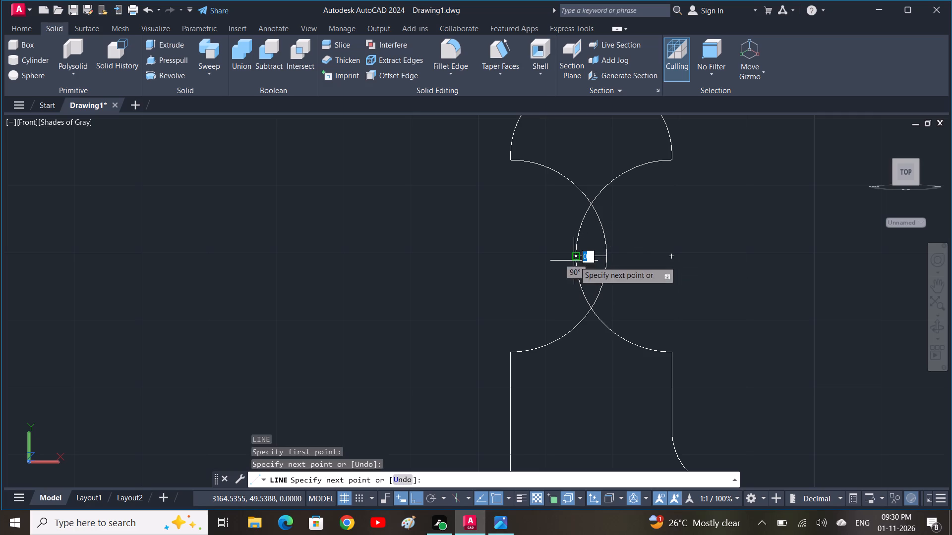
key(space)
Draw a circle of radius 1.5 centred on the midpoint of the horizontal helper line.
scroll(593, 272, up, 1)
text(C)
key(space)
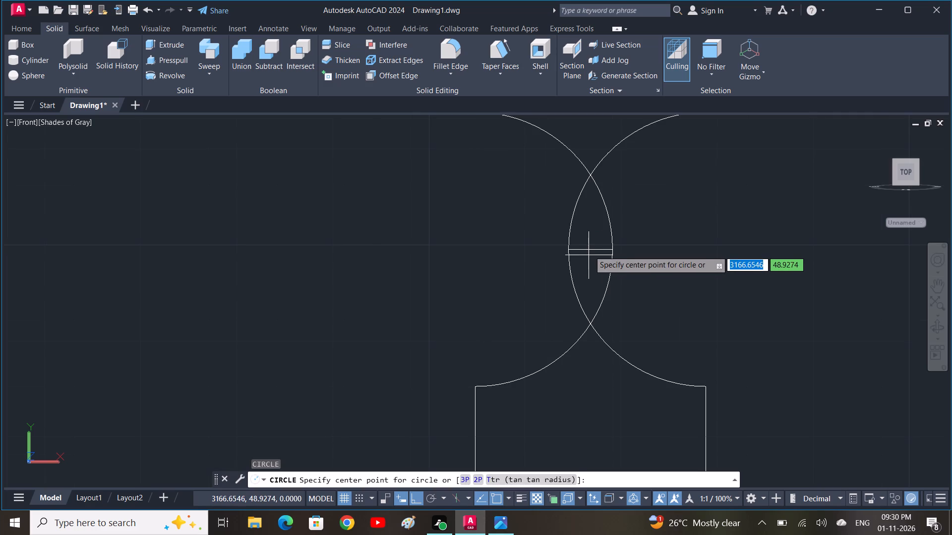
click(592, 249)
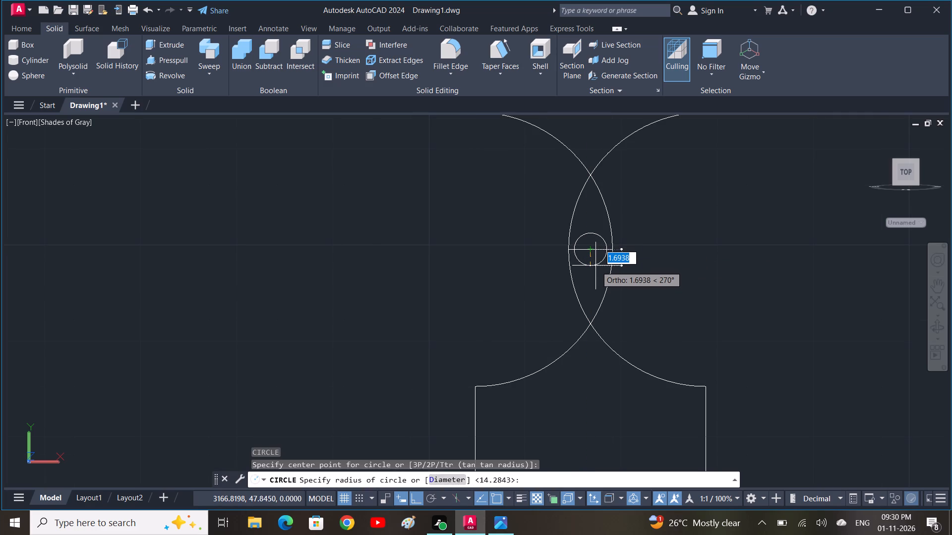
text(1.)
text(5)
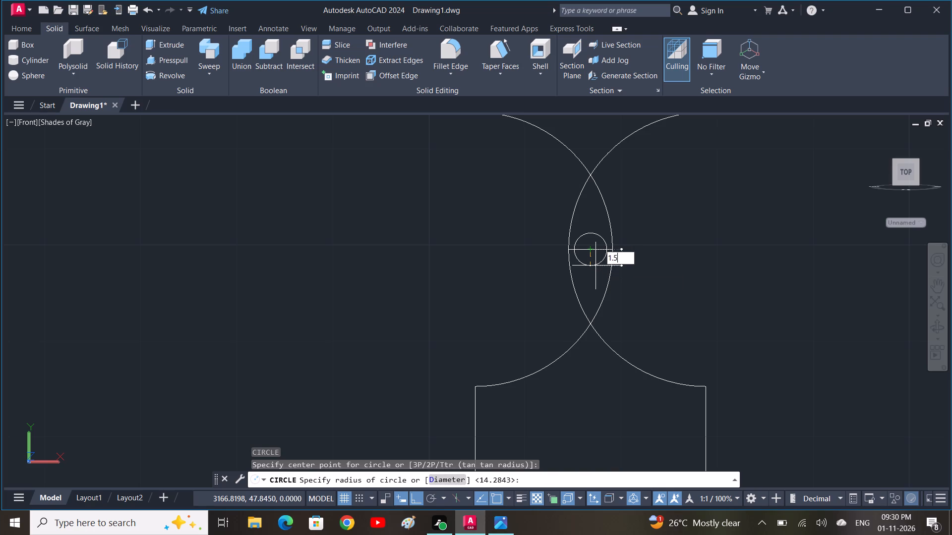
key(space)
key(Escape)
Delete the horizontal helper line running through the small circle.
click(592, 254)
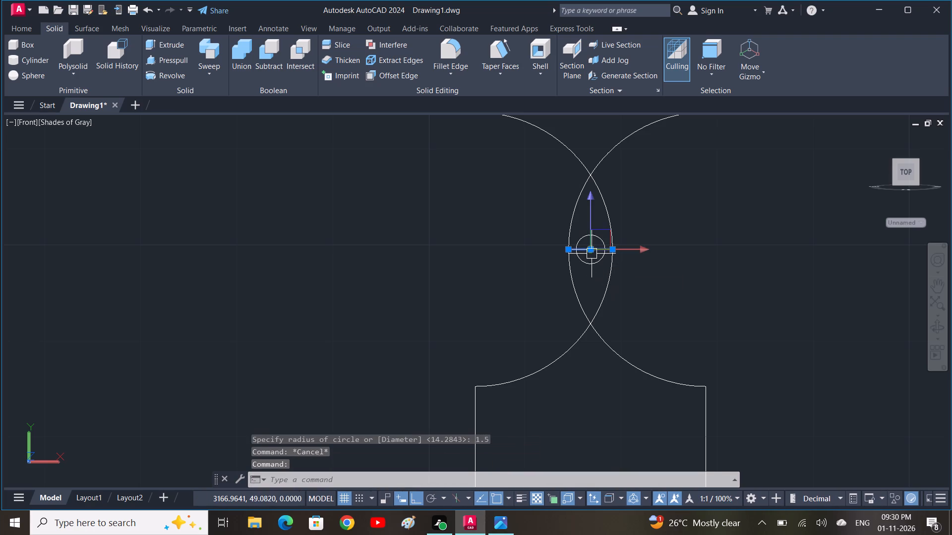
key(Delete)
Outline a box on the profile's right from the side arc's ends: top line about 22 mm, vertical about 36 mm, and a lower line crossing it.
scroll(605, 264, down, 2)
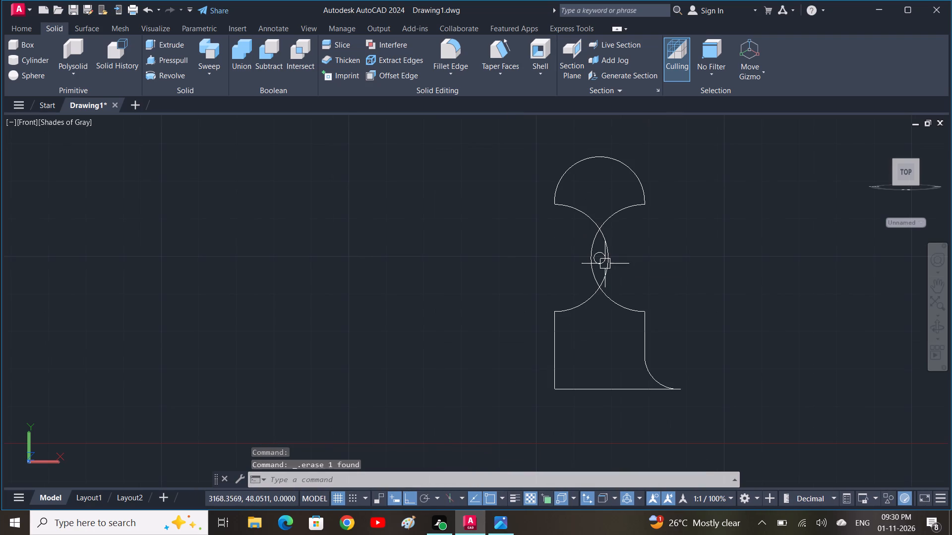
text(L)
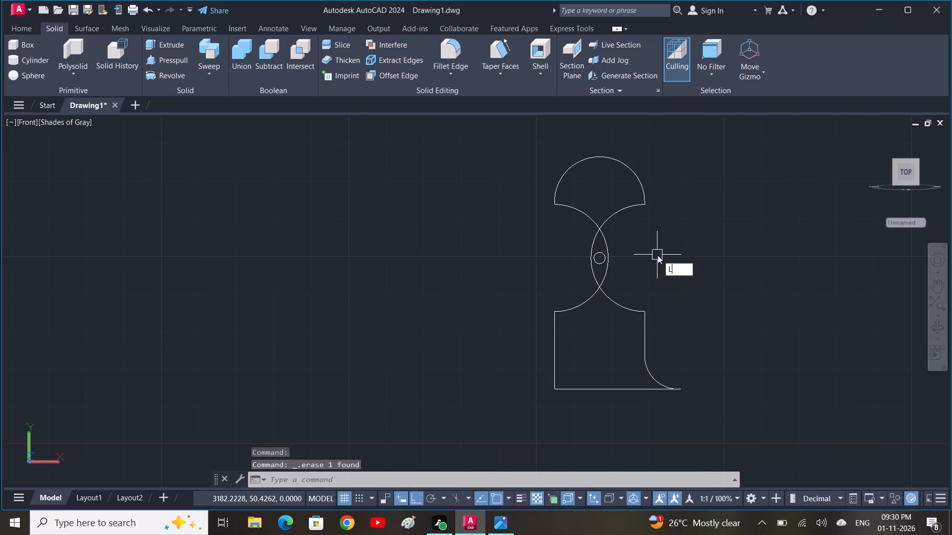
key(space)
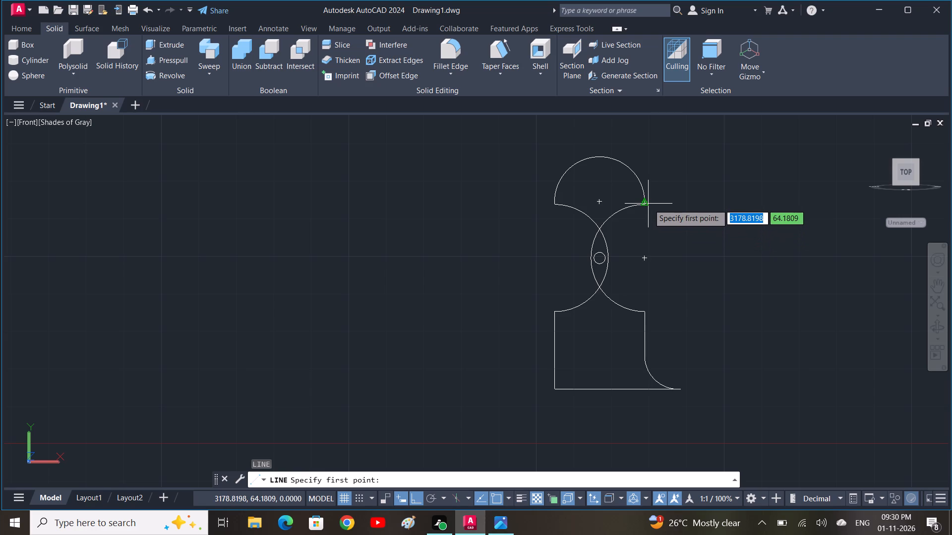
click(649, 204)
click(728, 188)
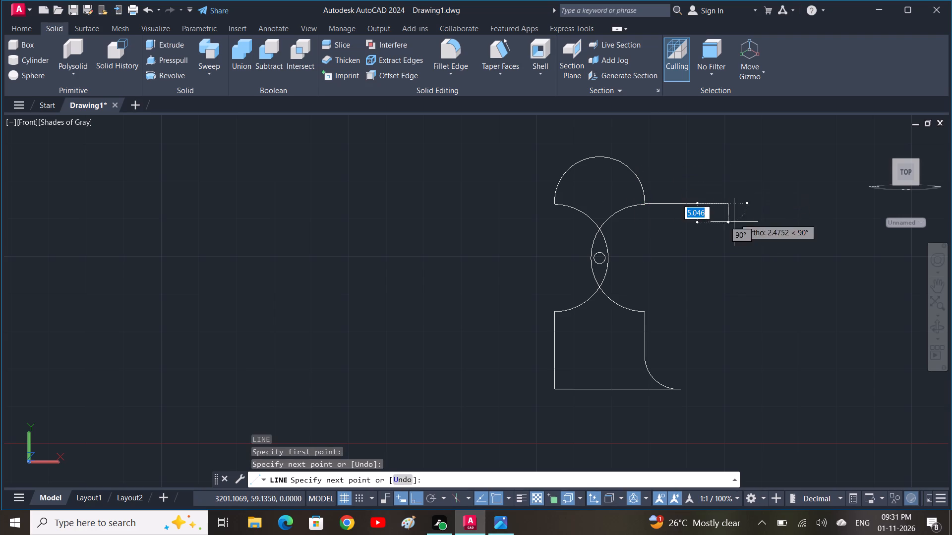
click(732, 340)
key(space)
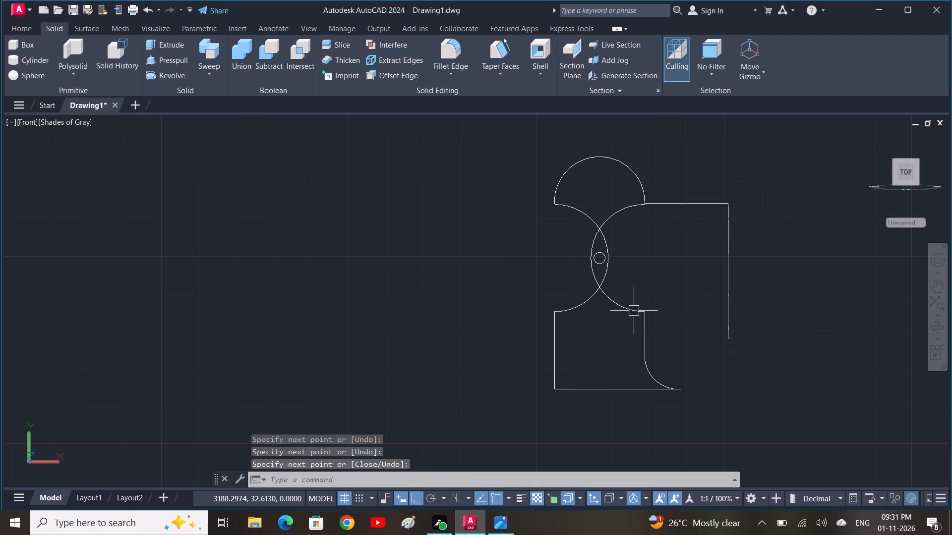
key(space)
click(646, 313)
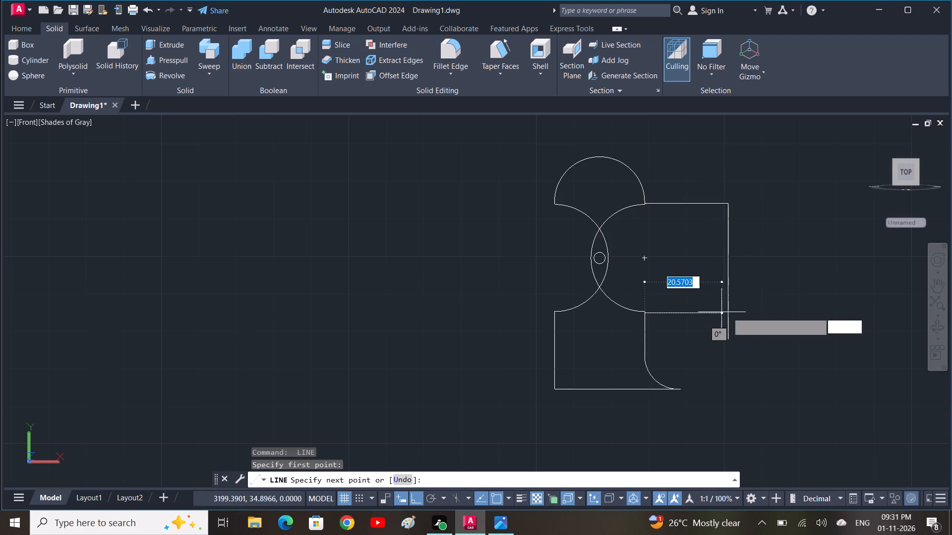
click(741, 312)
key(space)
key(space)
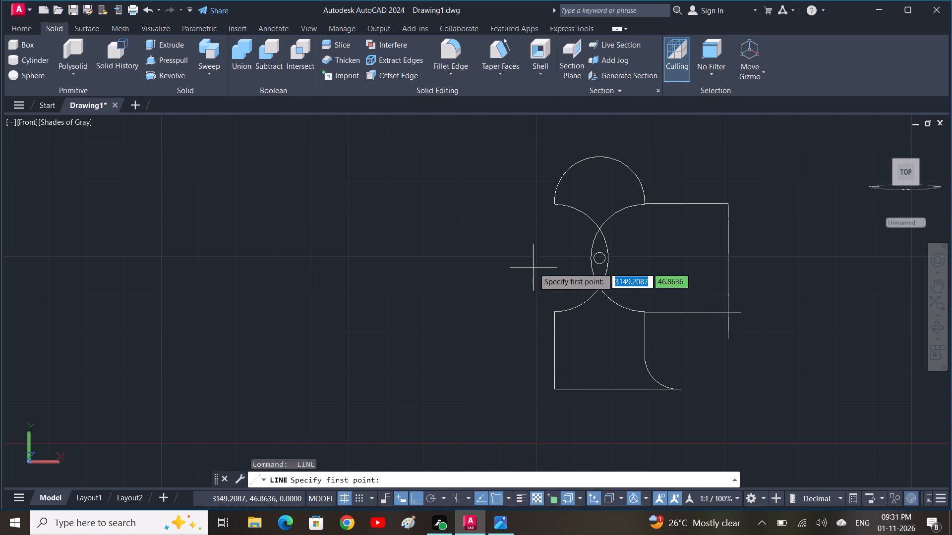
key(Escape)
Mirror the three right-hand box lines about the vertical line through the top arc's midpoint, keeping the source lines.
drag(833, 360, 828, 354)
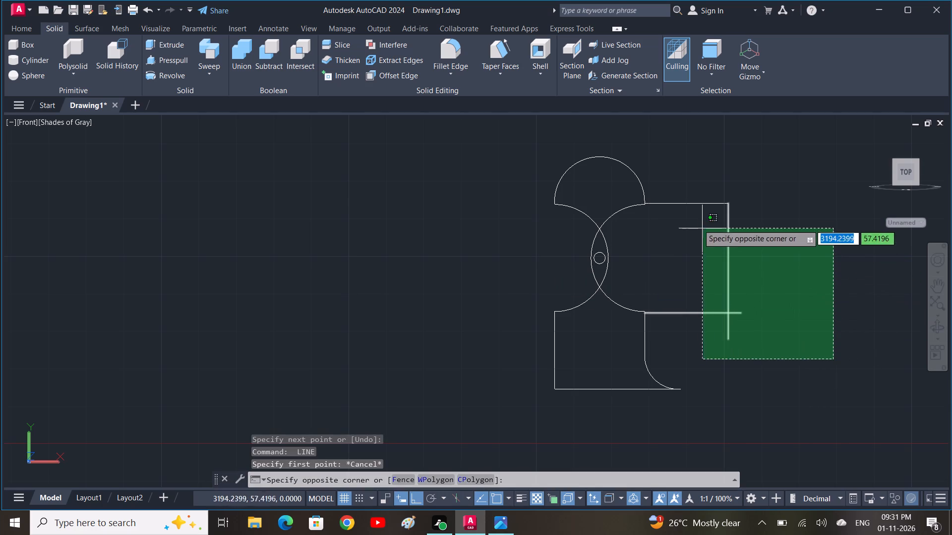
click(685, 186)
key(m)
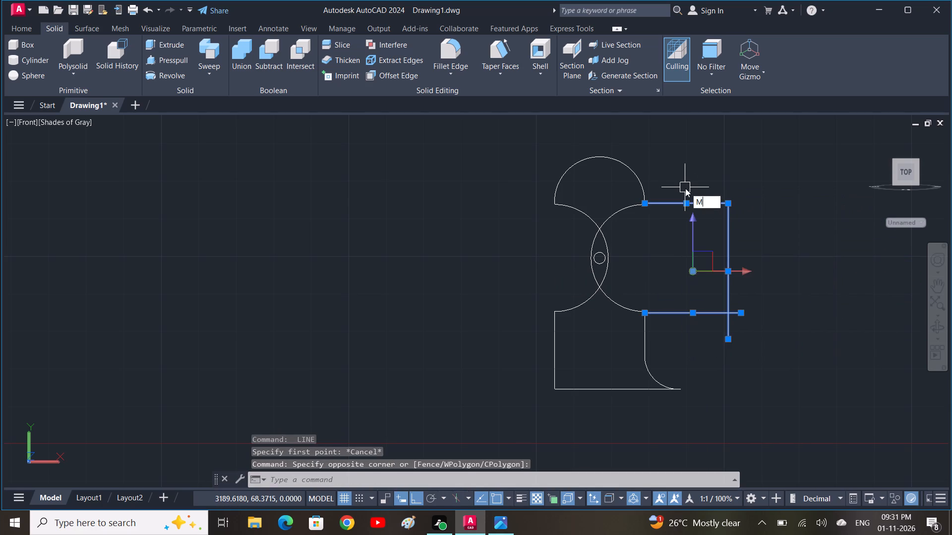
text(I)
key(space)
click(597, 156)
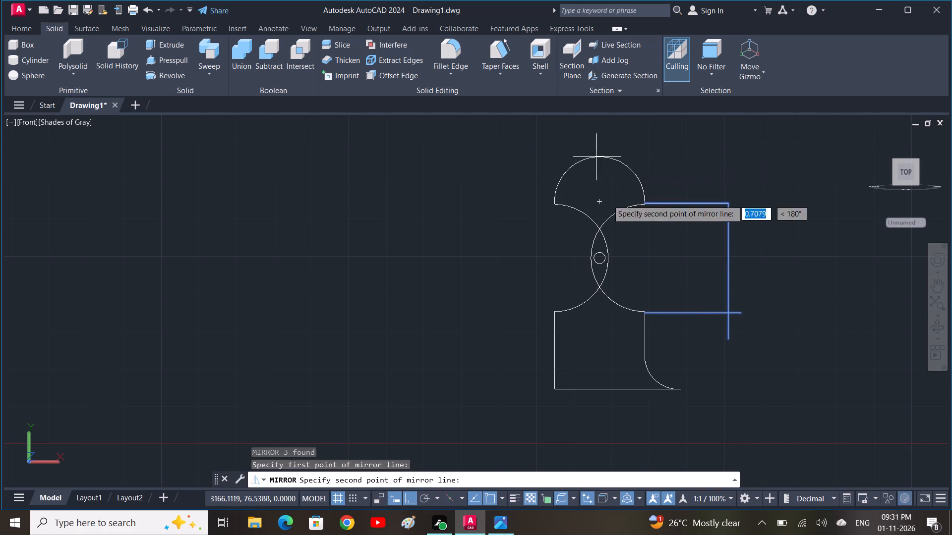
click(599, 389)
drag(614, 430, 599, 389)
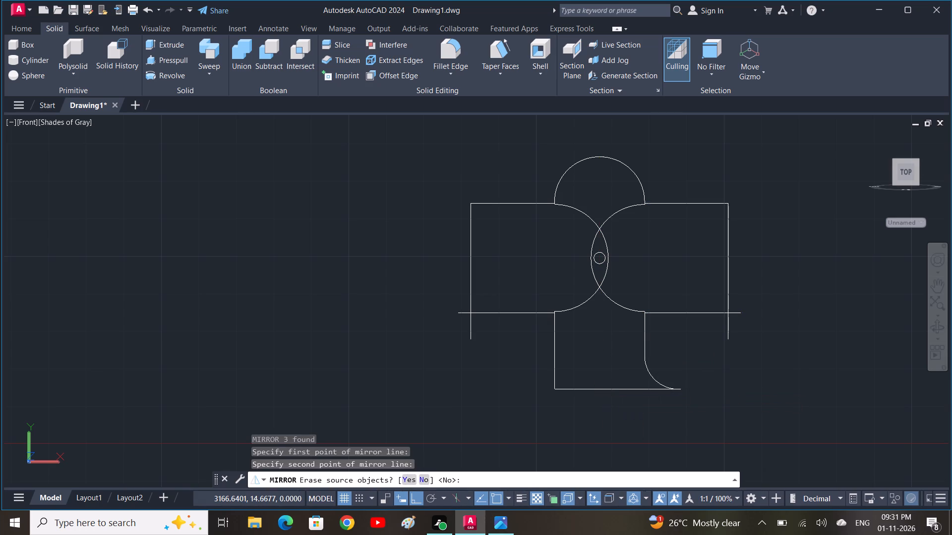
Trim the line ends overshooting the lower outer corners of both side boxes.
text(TR)
key(space)
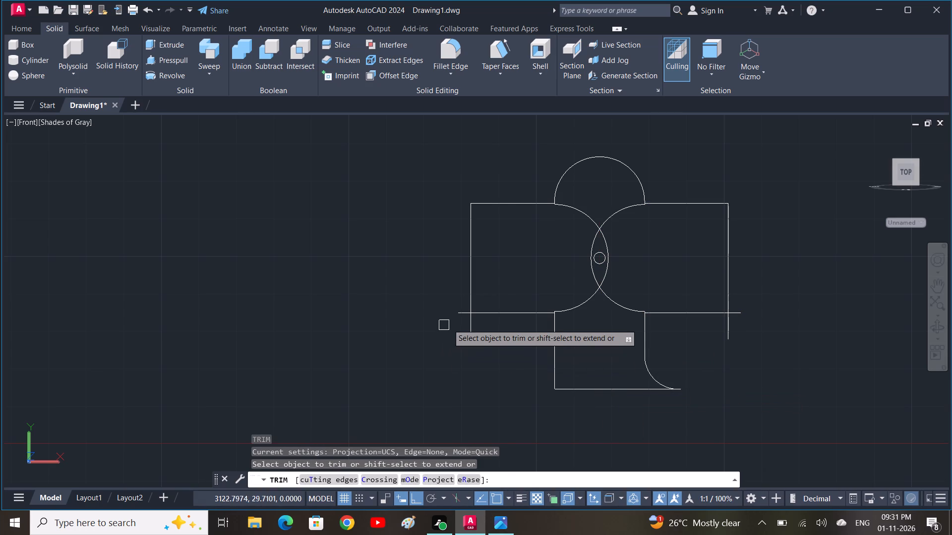
click(471, 331)
click(459, 315)
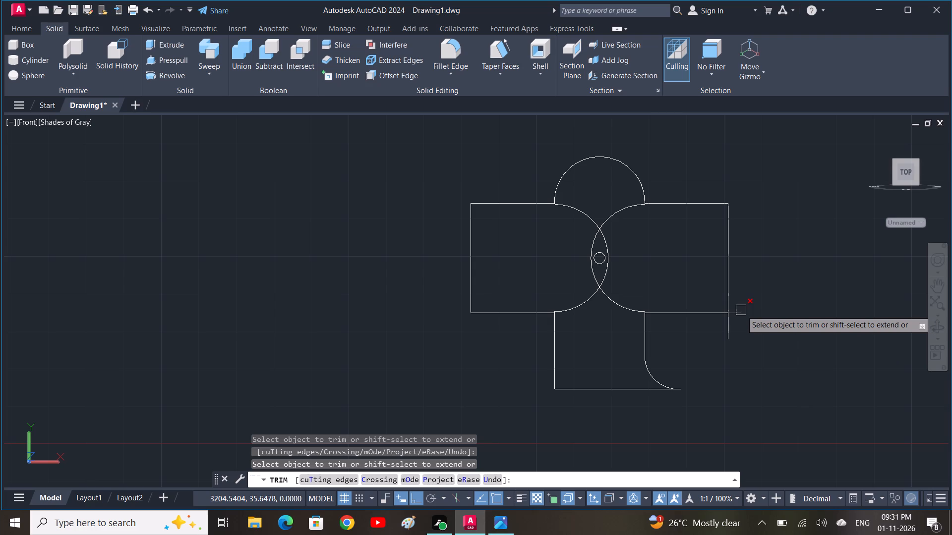
click(741, 311)
click(730, 335)
key(Escape)
key(Escape)
Mirror the right-hand filleted leg and base line about the profile's vertical centreline, keeping the source objects.
click(688, 412)
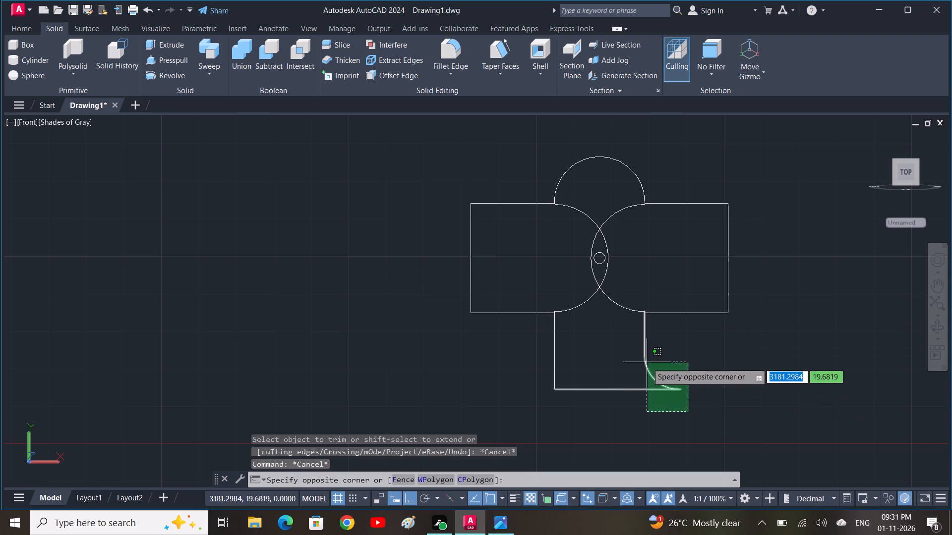
click(646, 362)
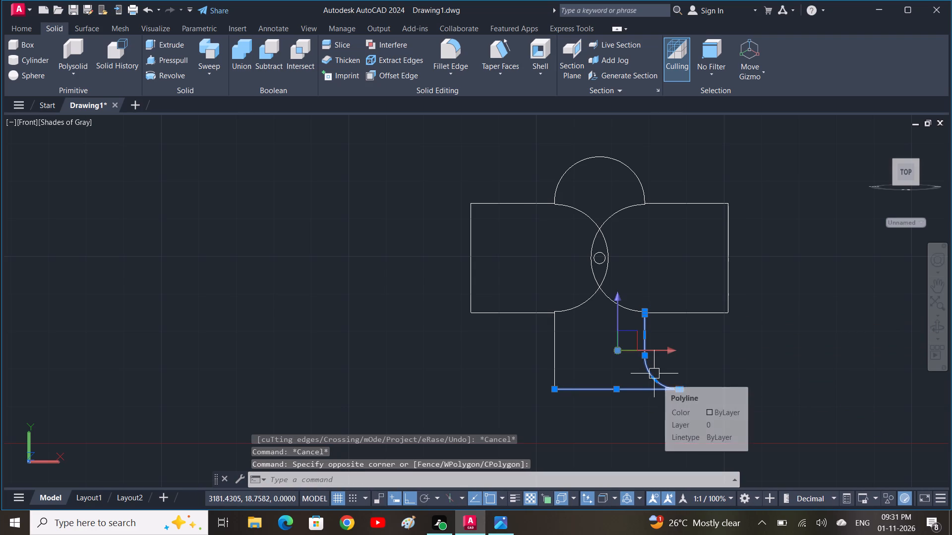
text(MI)
key(space)
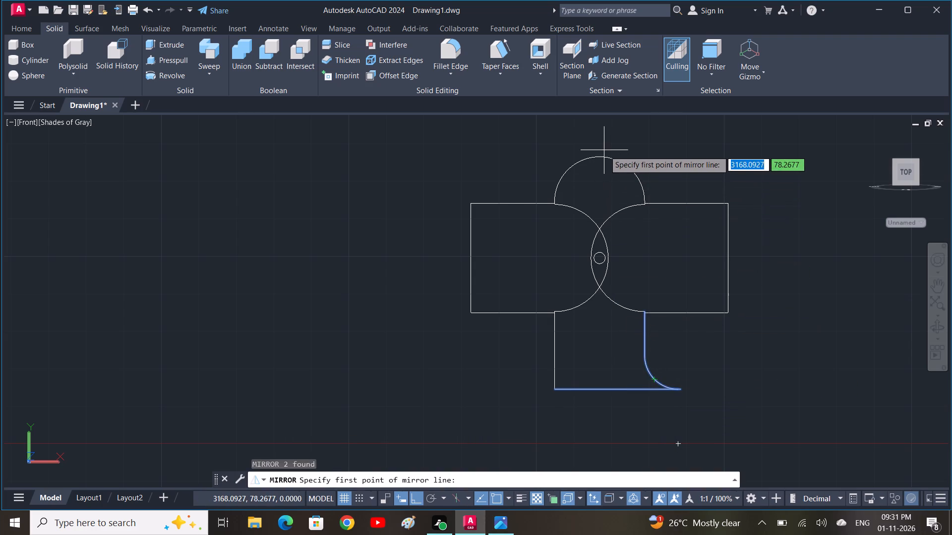
click(602, 155)
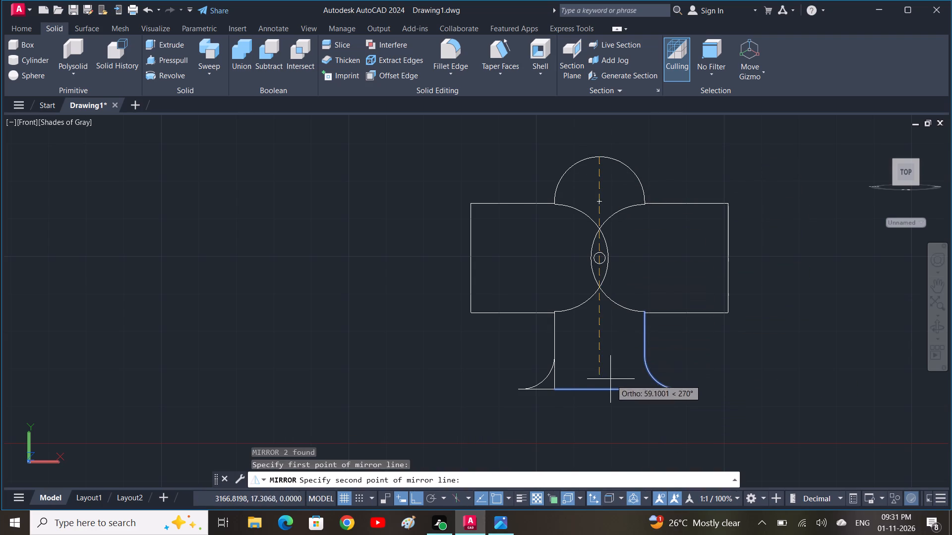
click(600, 391)
key(space)
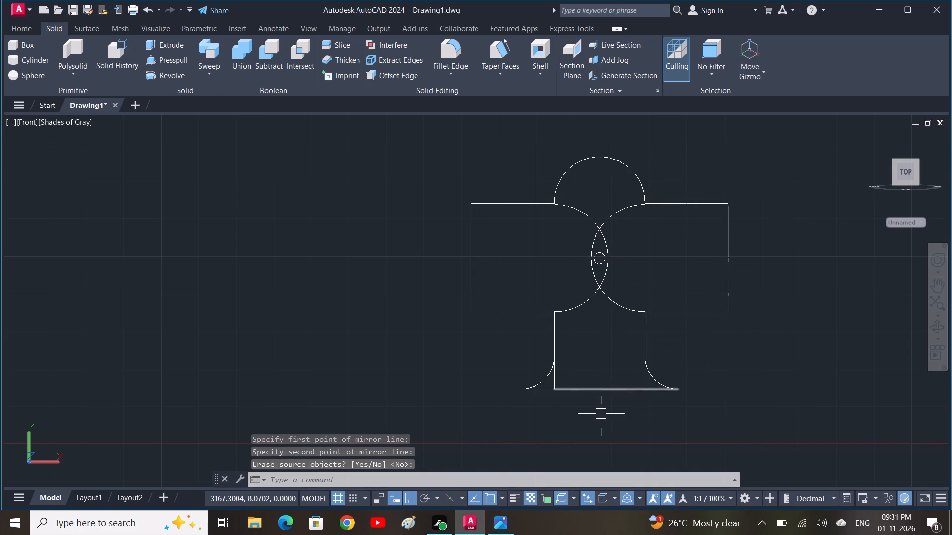
Trim the leftover straight vertical segment below the start of the left leg's fillet.
text(TR)
key(space)
scroll(553, 384, up, 2)
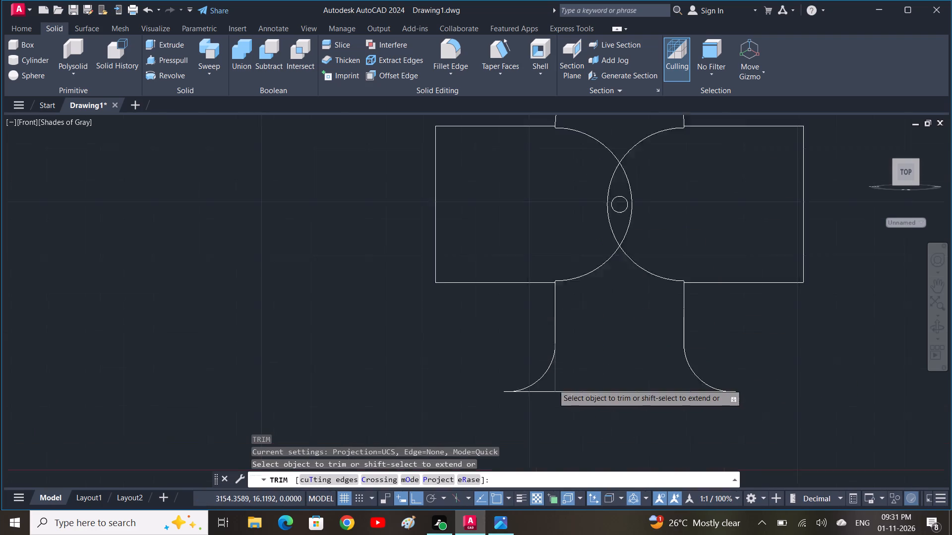
click(553, 384)
key(Escape)
Switch to the SW Isometric view and frame the completed Detail F profile.
scroll(615, 370, down, 2)
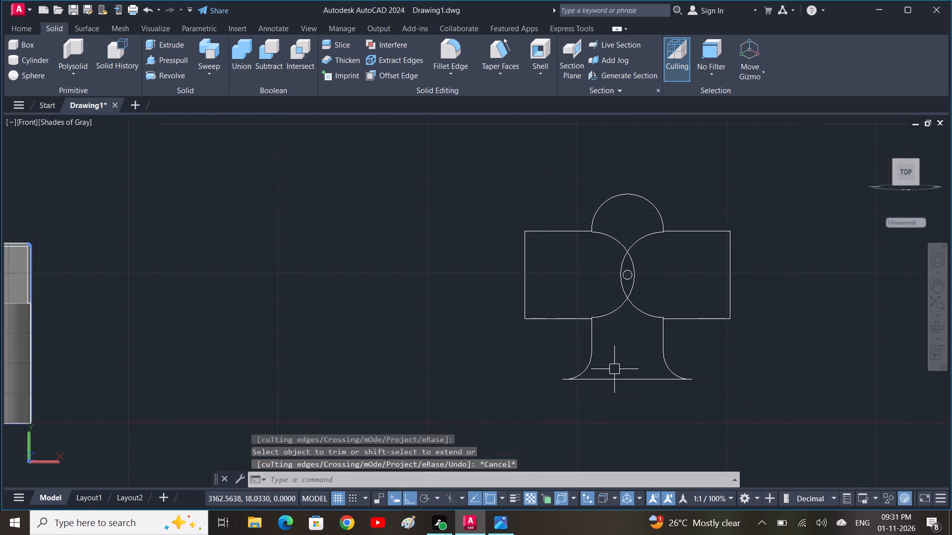
middle_drag(636, 325, 626, 372)
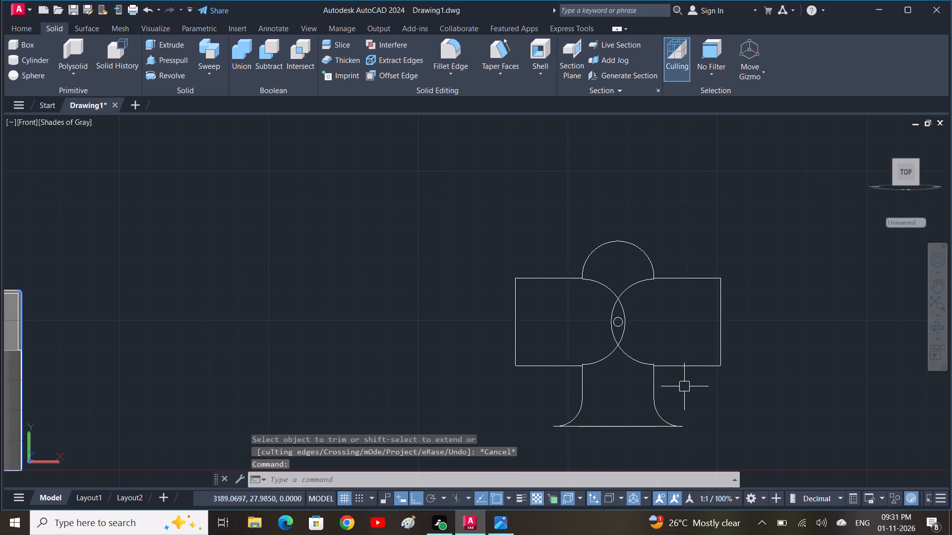
scroll(659, 301, down, 1)
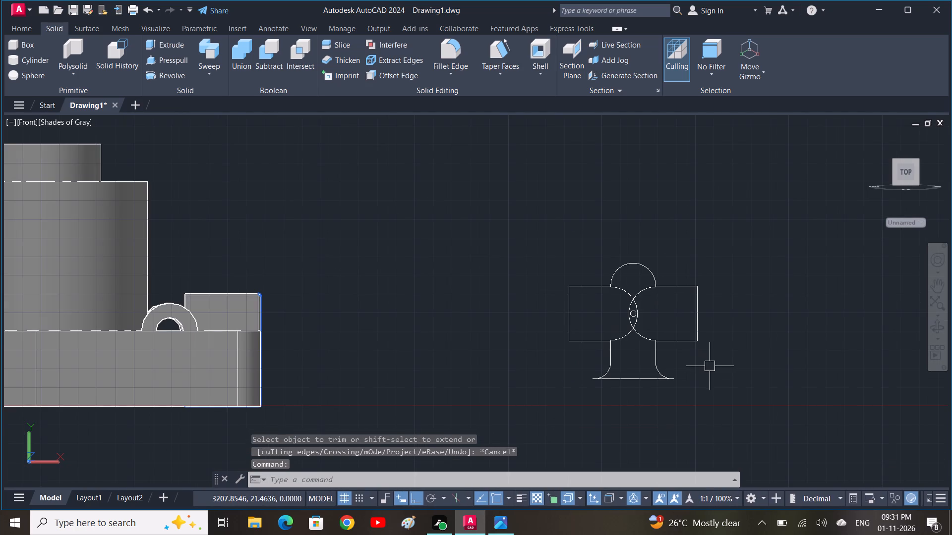
shift+middle_drag(711, 367, 683, 380)
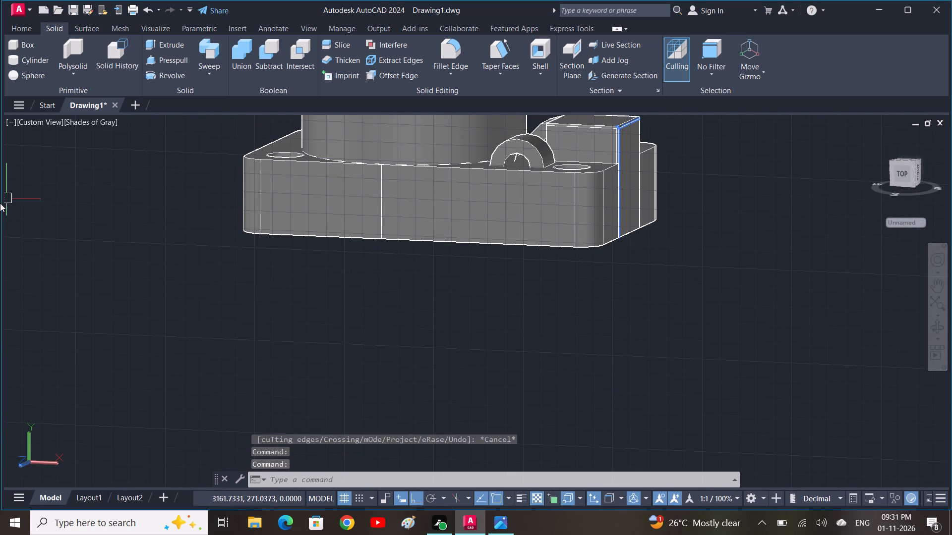
click(43, 125)
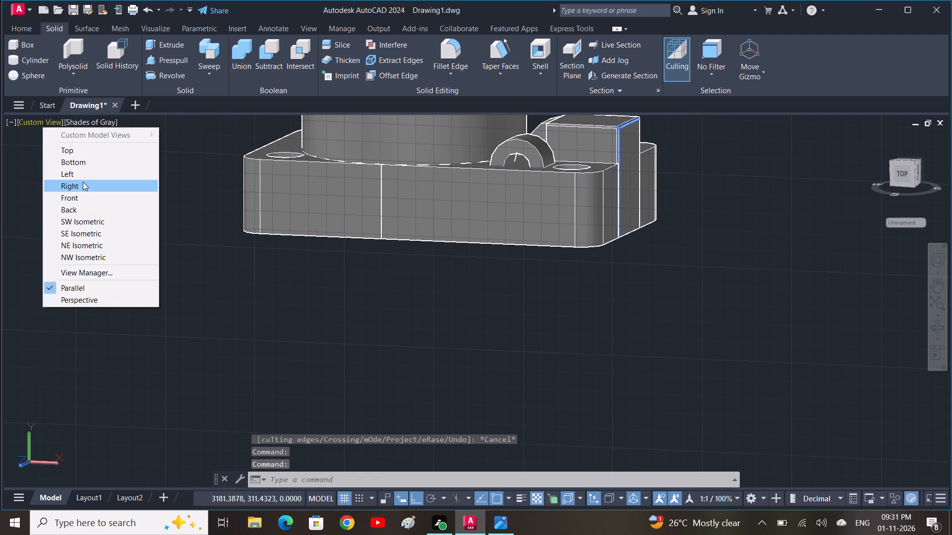
click(100, 226)
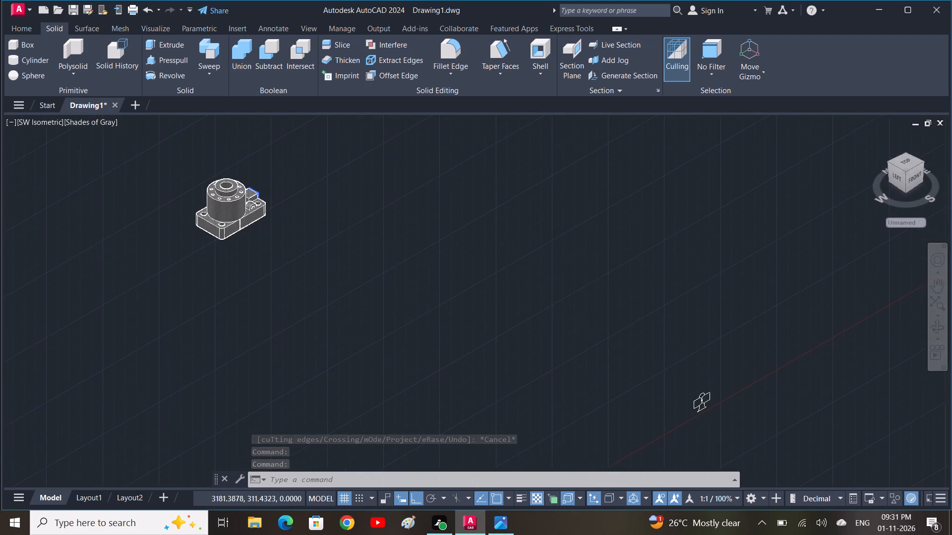
scroll(729, 390, up, 4)
middle_drag(685, 418, 663, 323)
scroll(656, 360, up, 2)
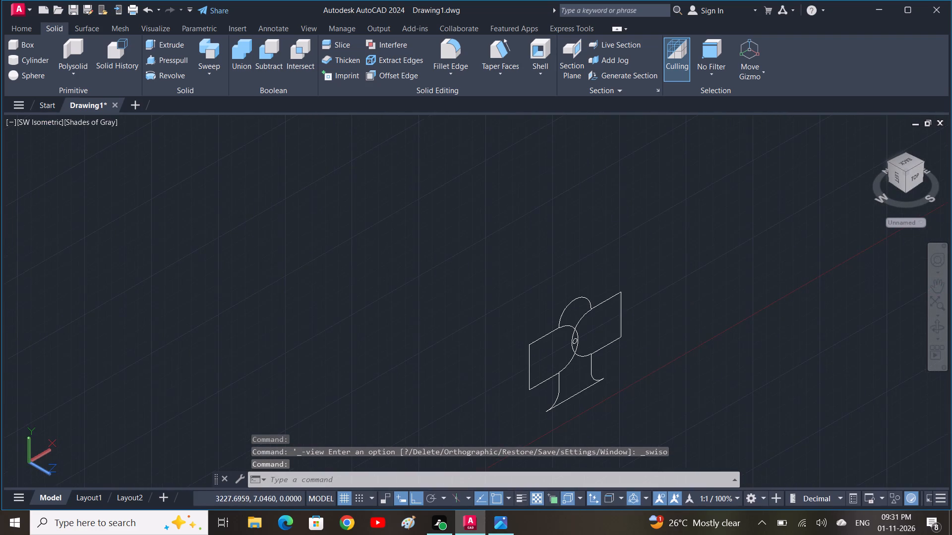
middle_drag(645, 382, 650, 343)
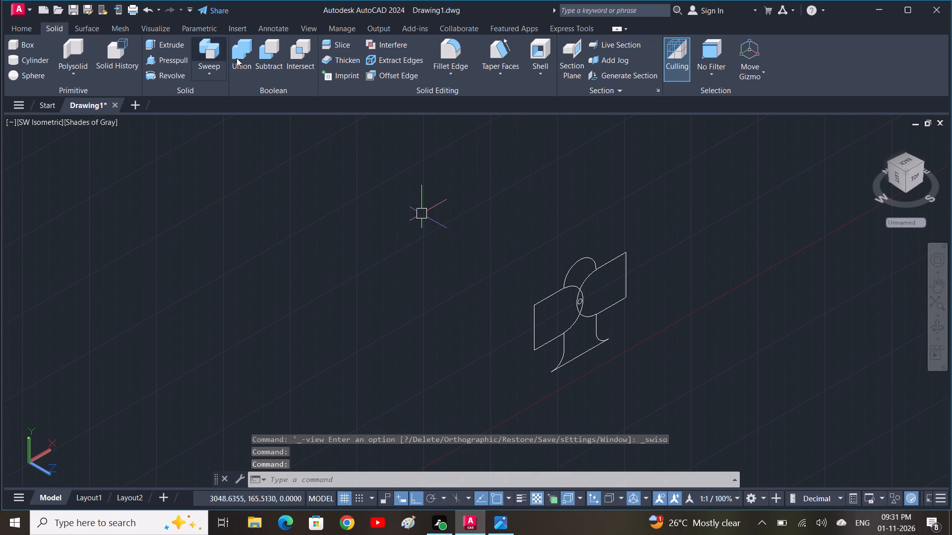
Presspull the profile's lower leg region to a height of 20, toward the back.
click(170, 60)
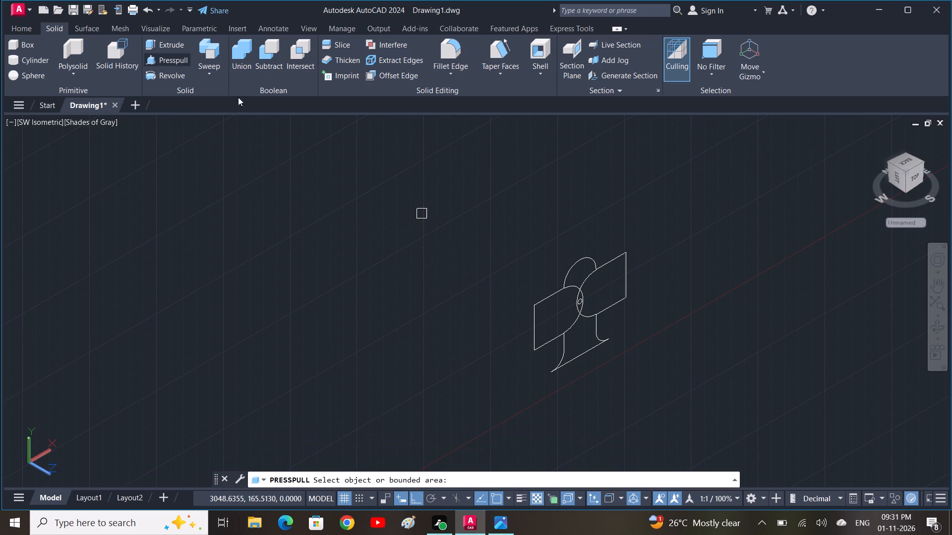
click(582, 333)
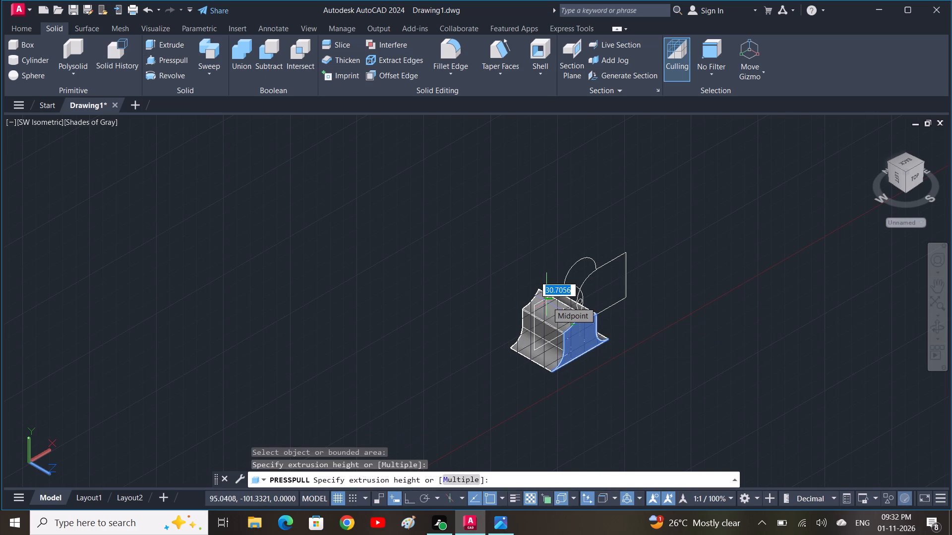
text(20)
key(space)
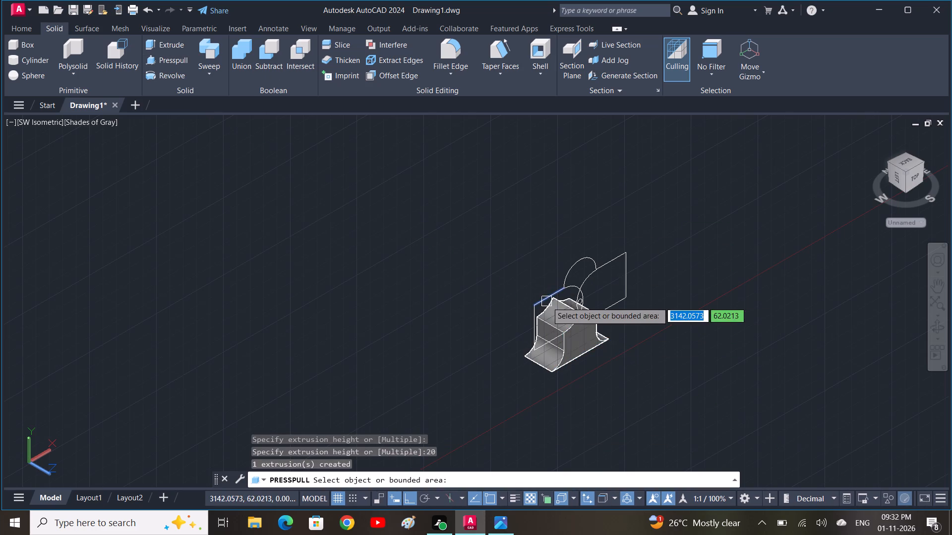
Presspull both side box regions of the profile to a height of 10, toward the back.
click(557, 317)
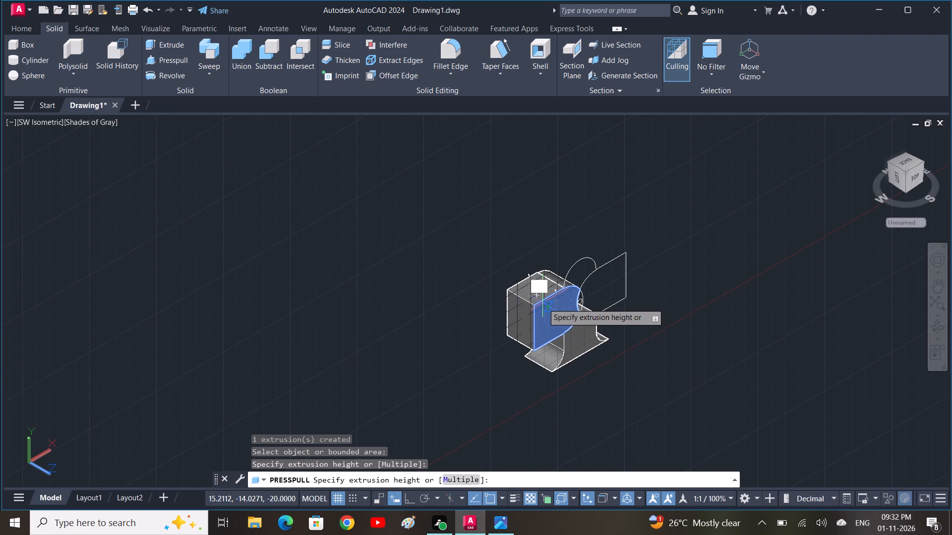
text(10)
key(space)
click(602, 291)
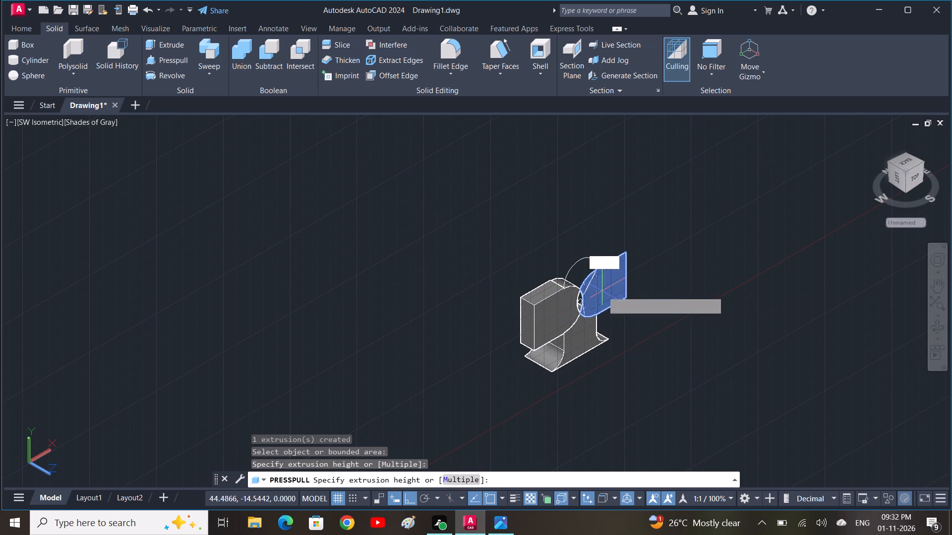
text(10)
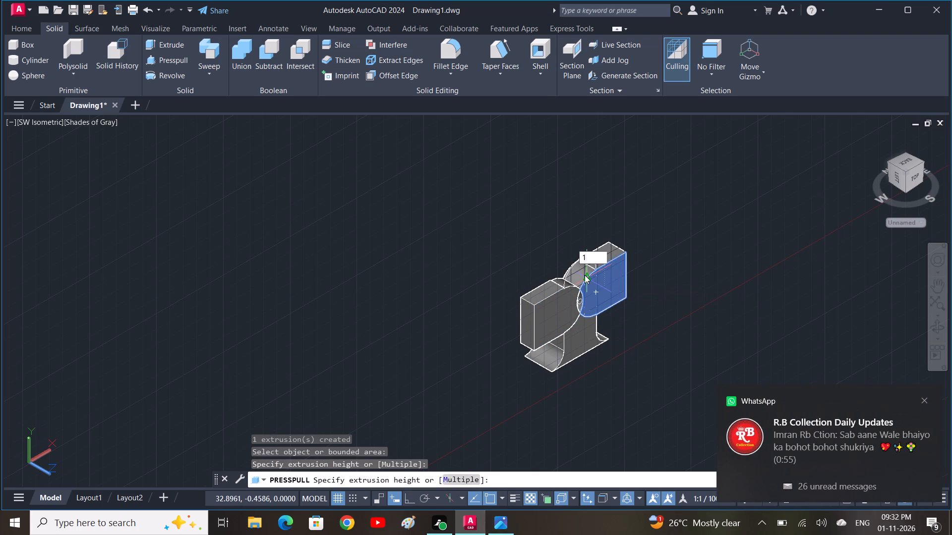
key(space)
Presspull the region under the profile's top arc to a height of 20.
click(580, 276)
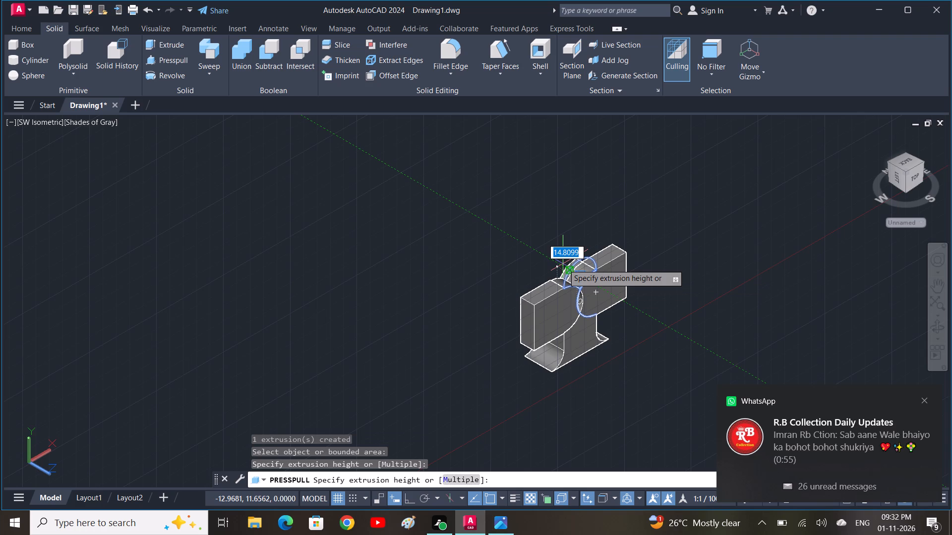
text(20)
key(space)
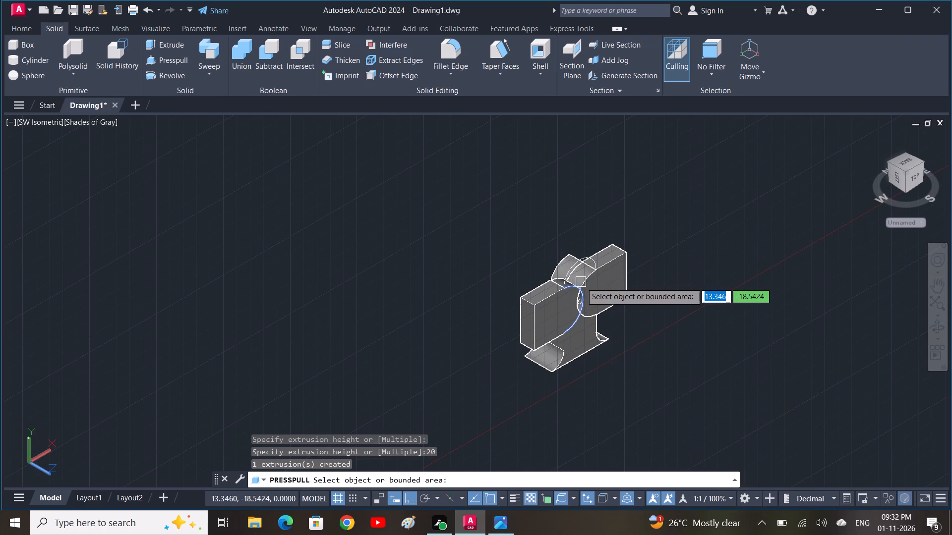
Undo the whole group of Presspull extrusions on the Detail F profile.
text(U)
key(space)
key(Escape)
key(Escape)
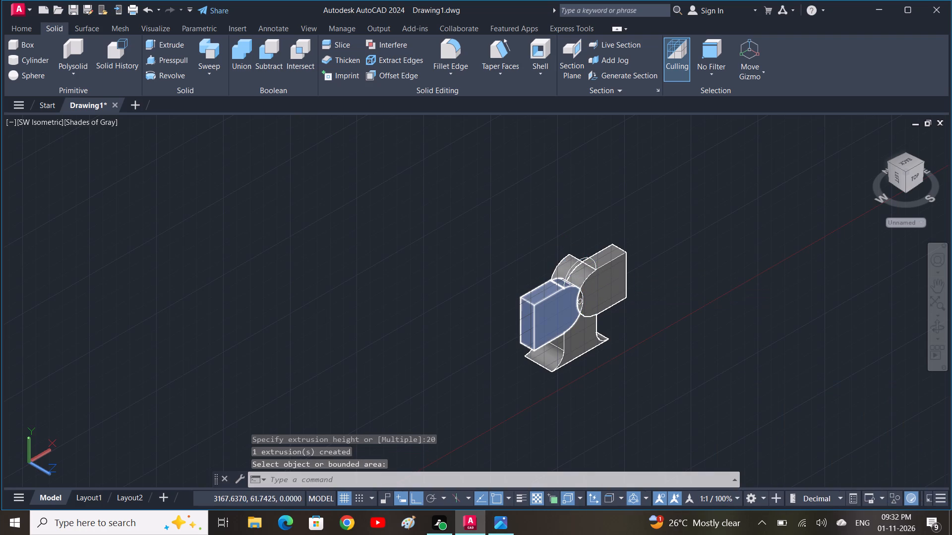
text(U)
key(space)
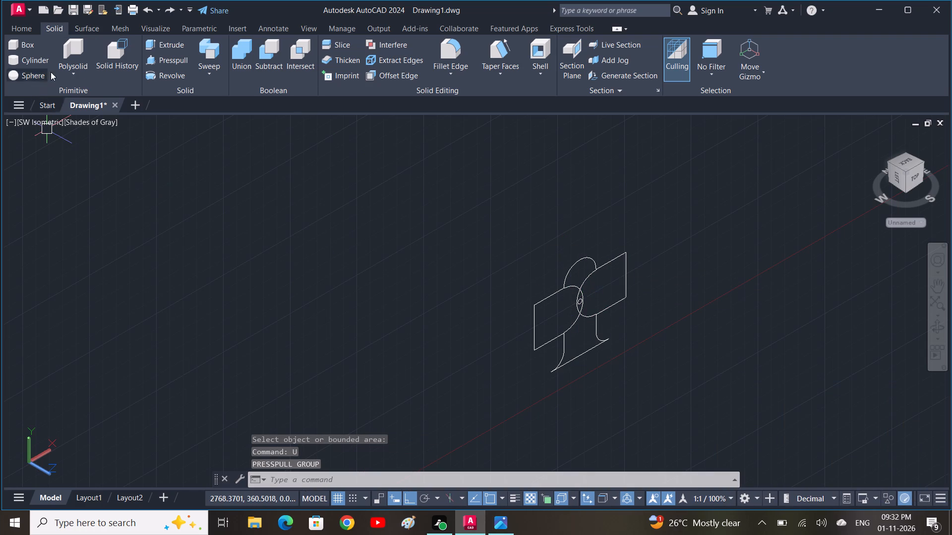
Presspull the lower leg region with the filleted feet to a height of 20, toward the back.
click(179, 61)
scroll(467, 284, up, 3)
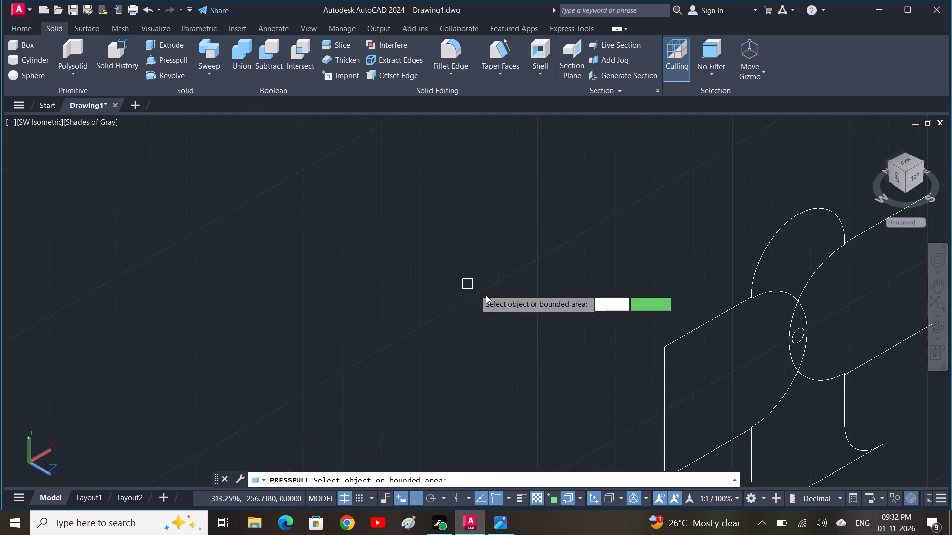
middle_drag(549, 311, 329, 192)
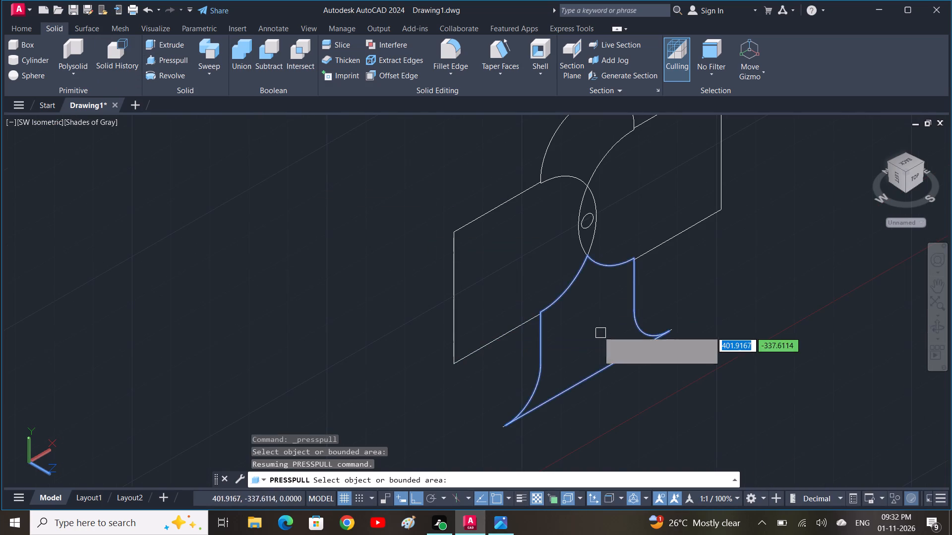
click(596, 331)
text(20)
key(space)
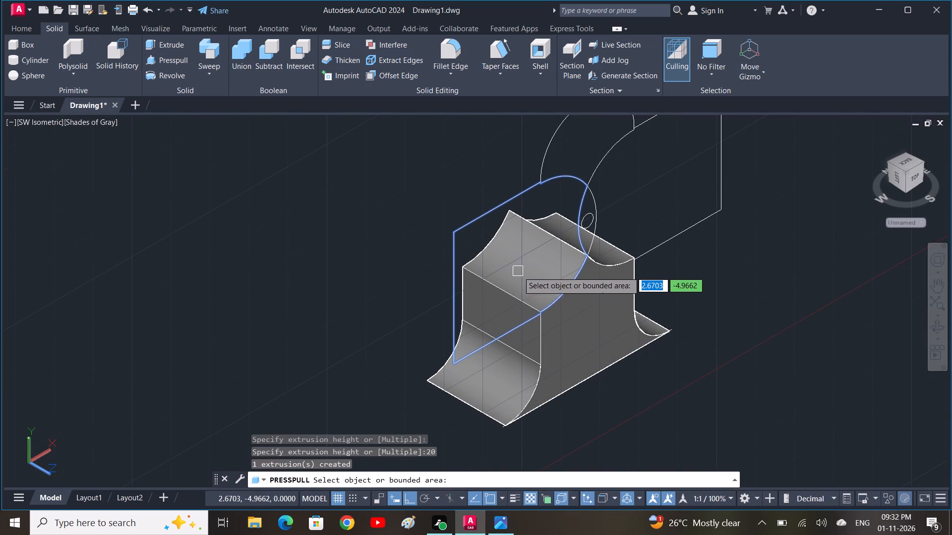
Presspull the two side box regions with their curved inner ends to a height of 10, toward the back.
click(518, 271)
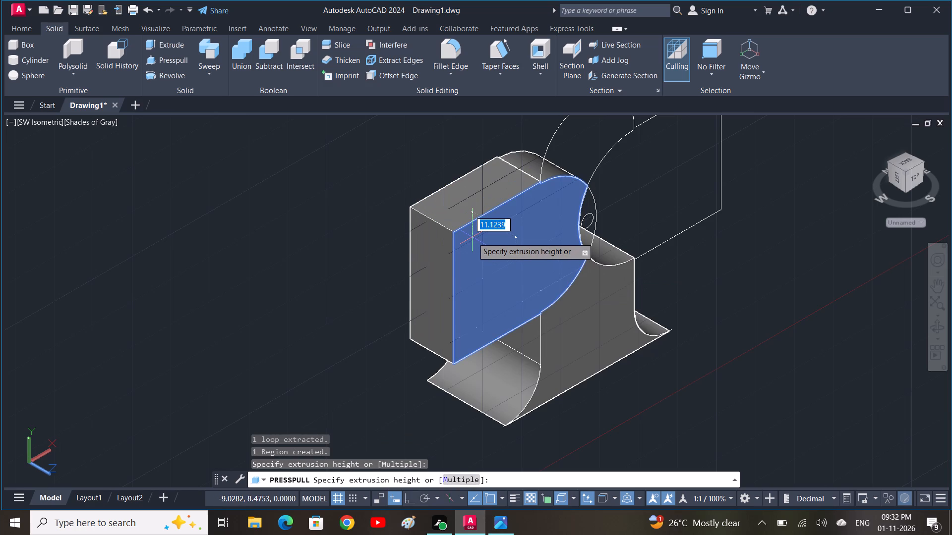
text(10)
key(space)
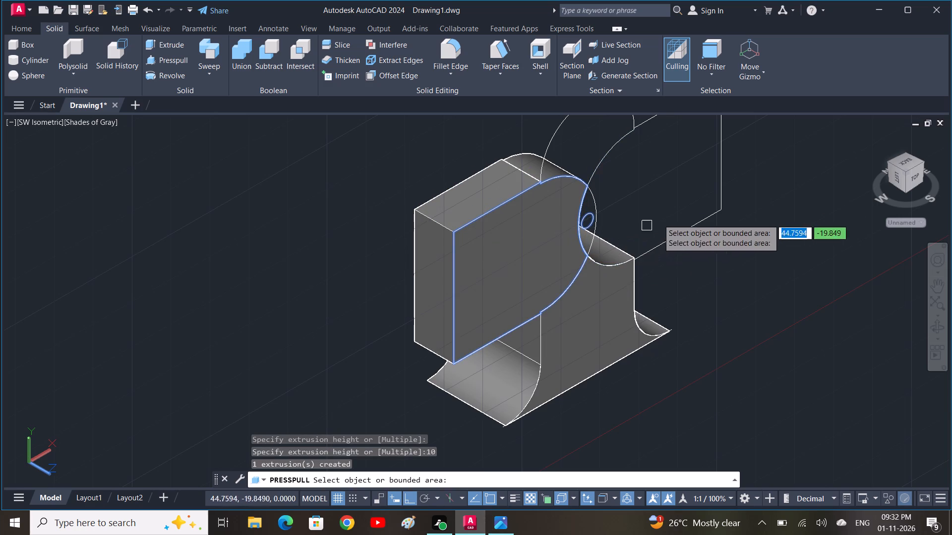
click(689, 202)
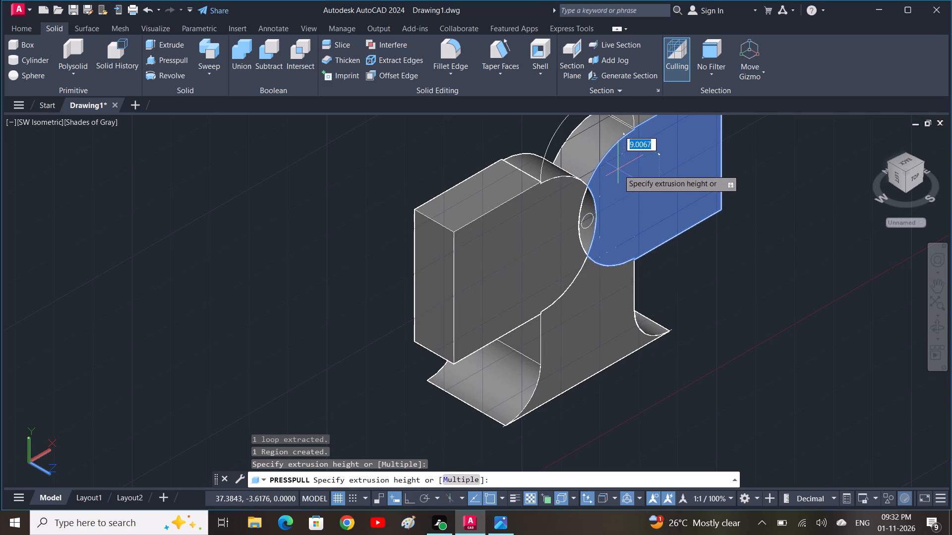
text(10)
key(space)
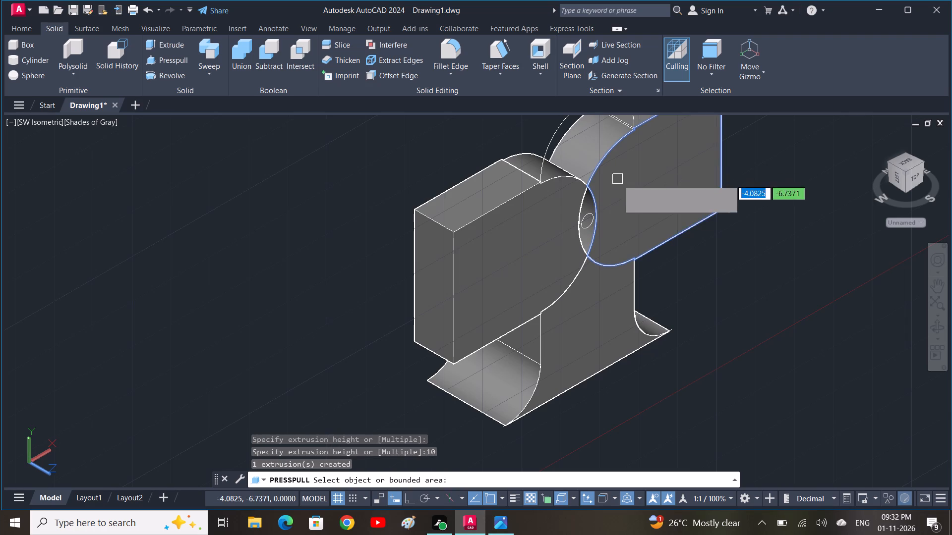
Presspull the region under the top arc to a height of 20, toward the back.
click(564, 136)
text(20)
key(space)
Presspull the lens-shaped region around the small circle to a height of 10, leaving the circle as a hole.
scroll(590, 248, up, 1)
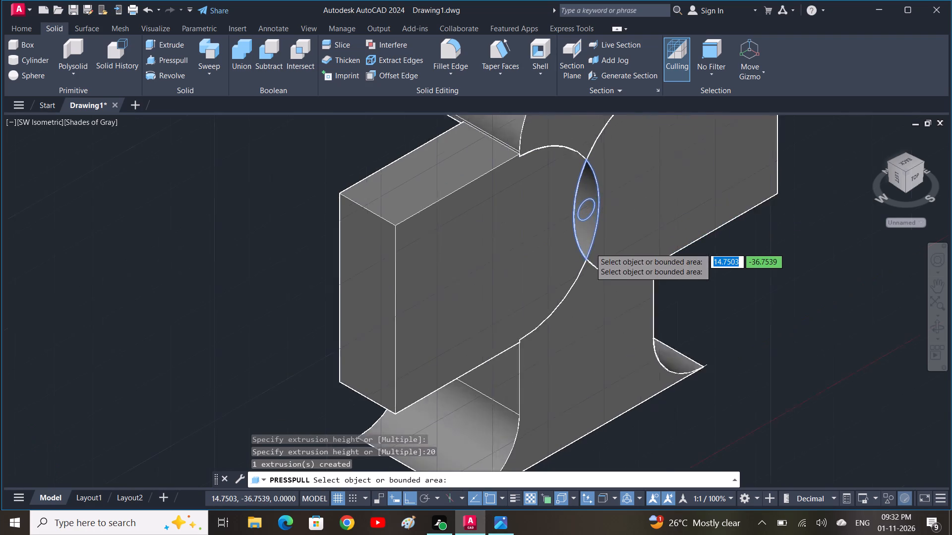
scroll(590, 248, up, 1)
click(588, 241)
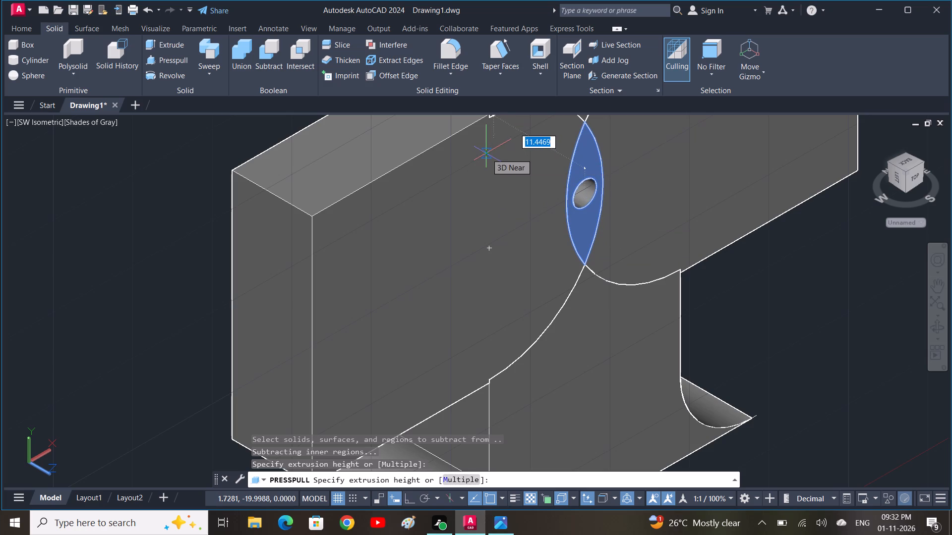
key(1)
key(0)
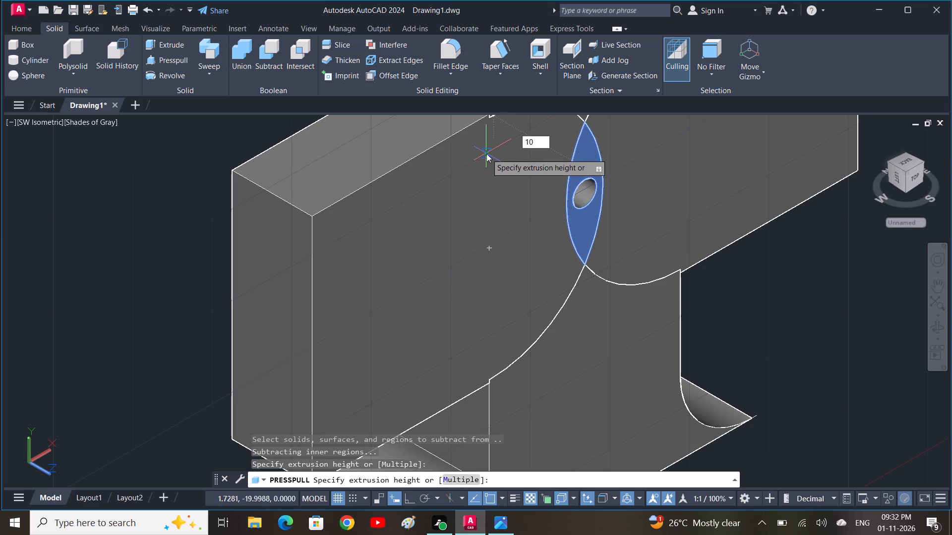
key(space)
key(Escape)
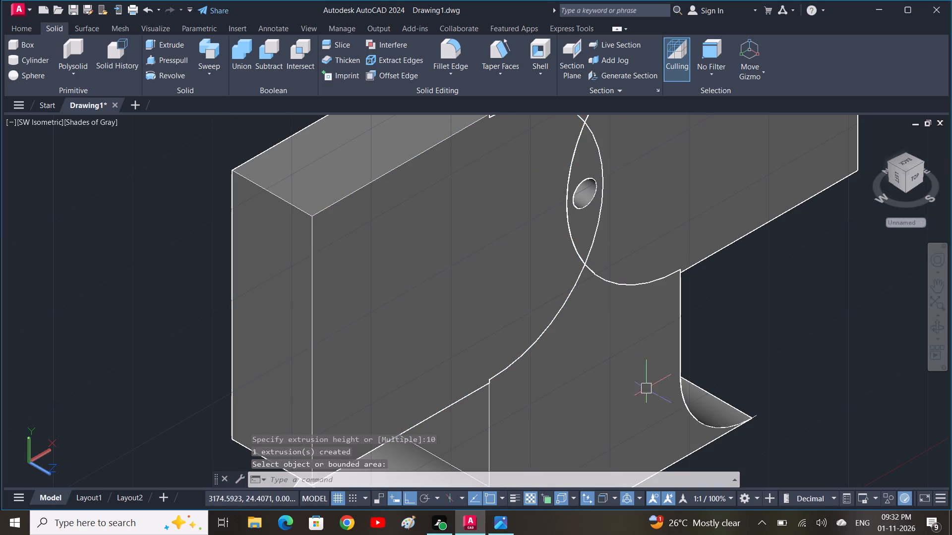
Union the two side box solids with the lens-shaped solid between them.
scroll(661, 400, down, 2)
click(575, 343)
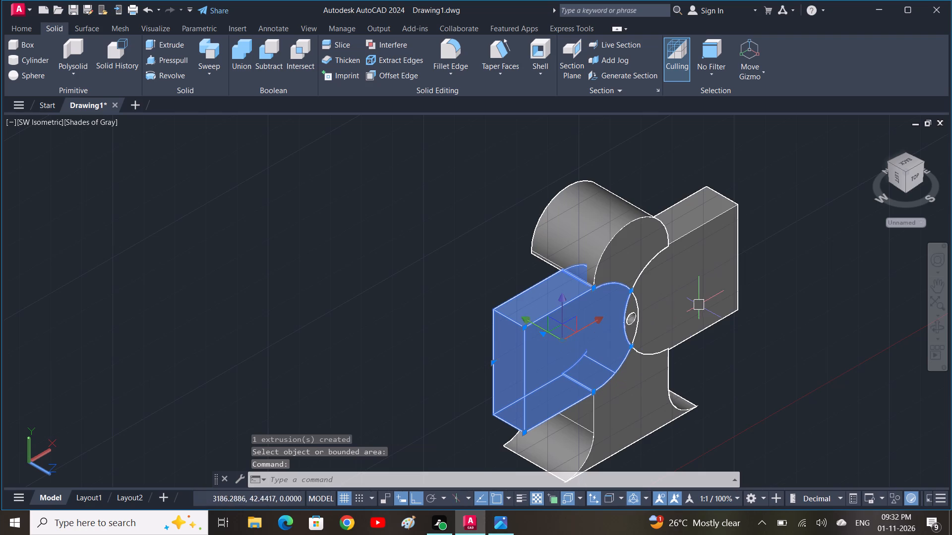
click(700, 300)
scroll(630, 325, up, 3)
click(634, 340)
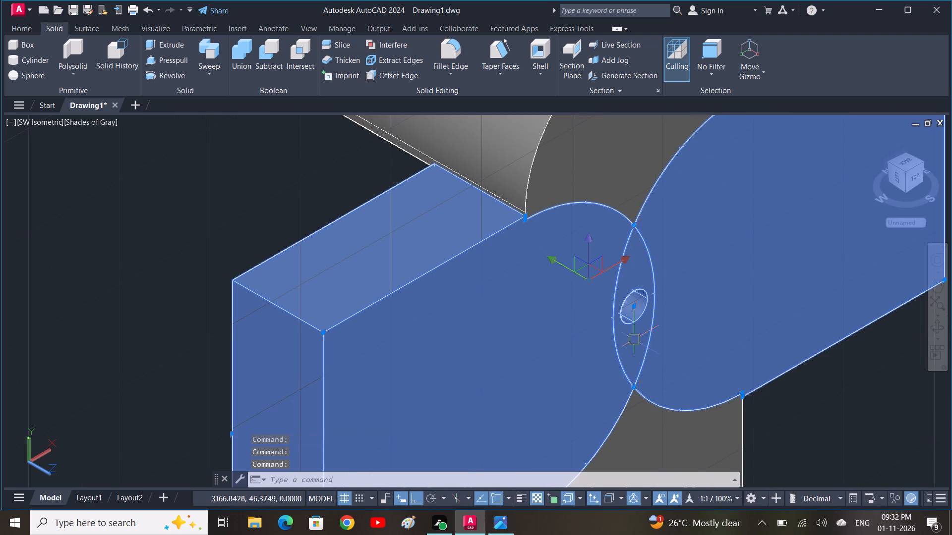
click(240, 54)
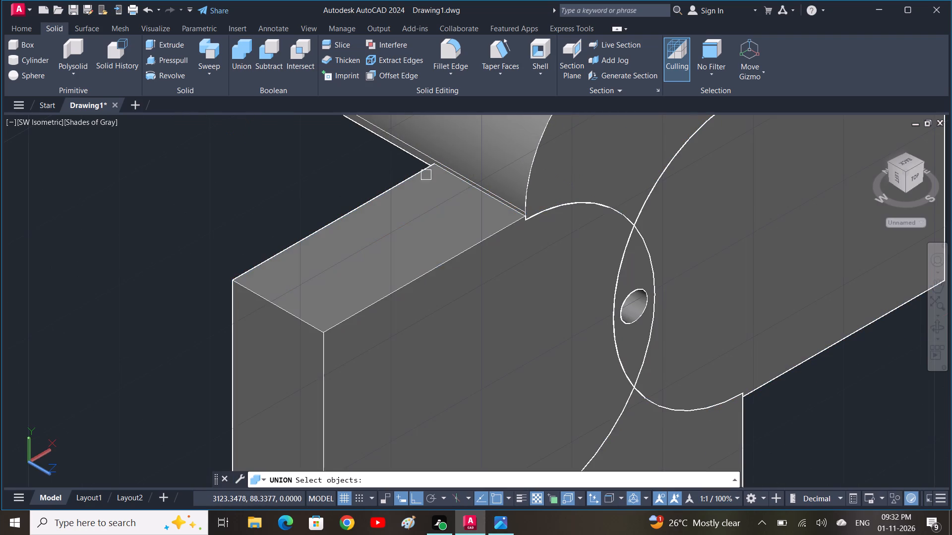
click(583, 362)
click(640, 345)
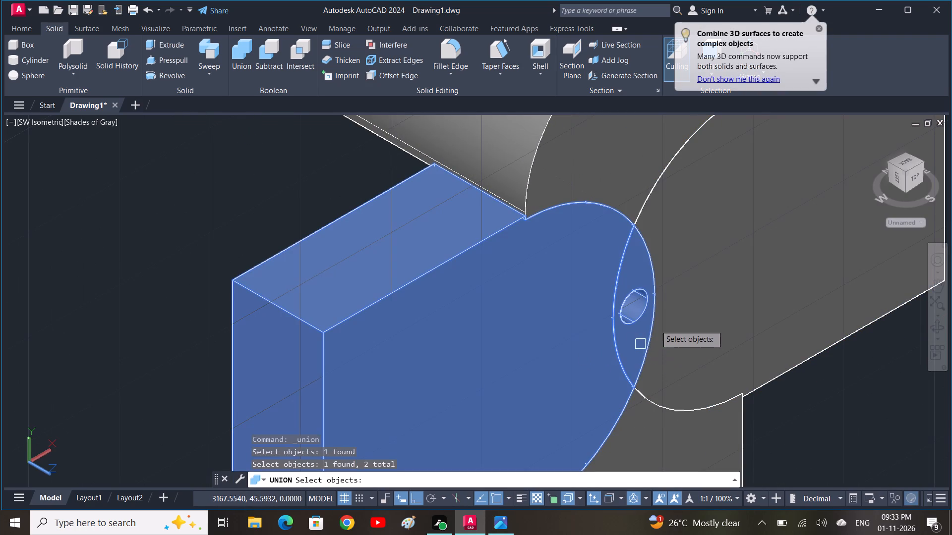
click(681, 301)
key(space)
Move the joined side-box solid 5 units, using a base point at its small circular hole.
scroll(670, 324, down, 2)
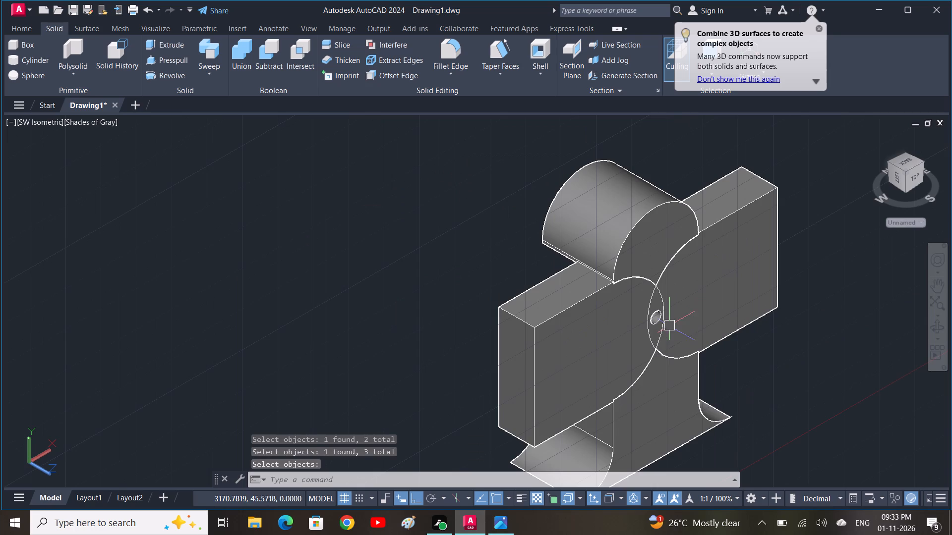
click(669, 285)
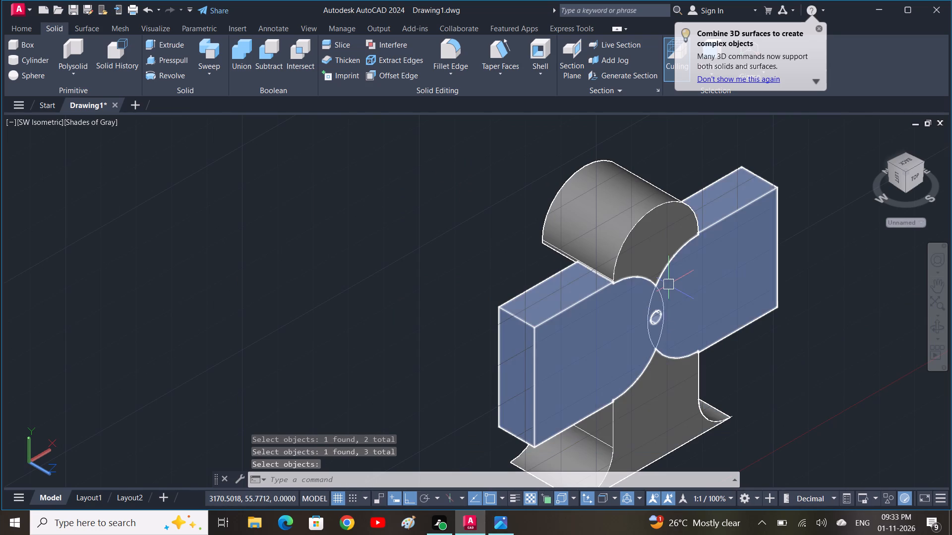
shift+middle_drag(567, 420, 577, 376)
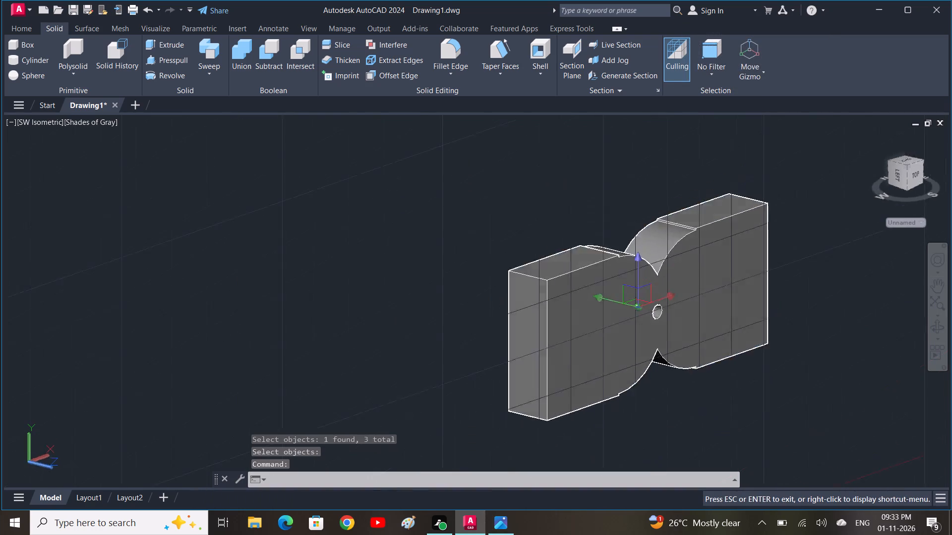
shift+middle_drag(577, 376, 628, 321)
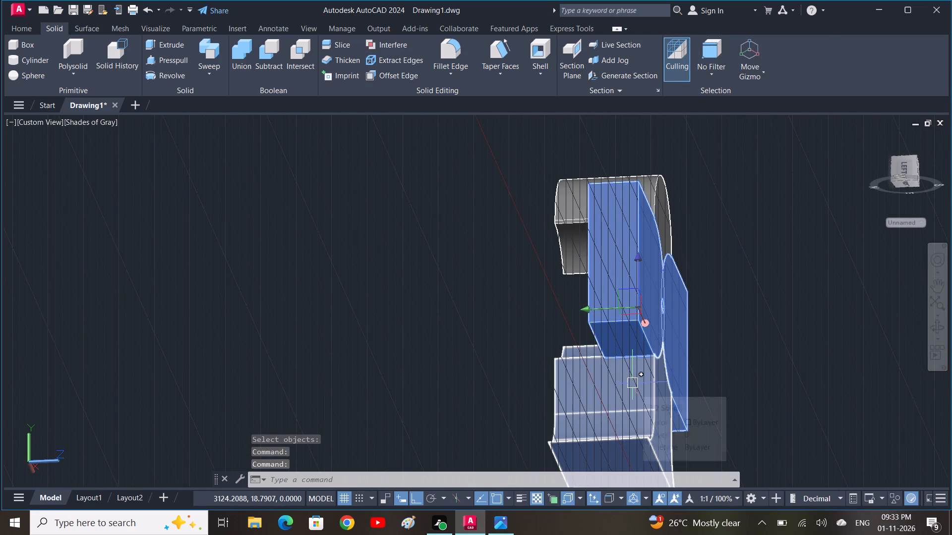
text(M)
key(space)
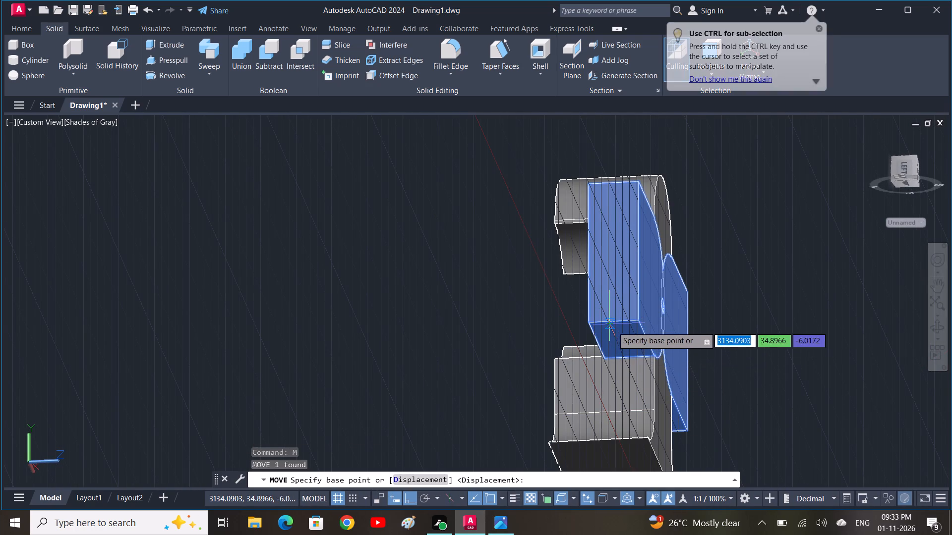
scroll(667, 344, up, 1)
shift+middle_drag(564, 342, 613, 353)
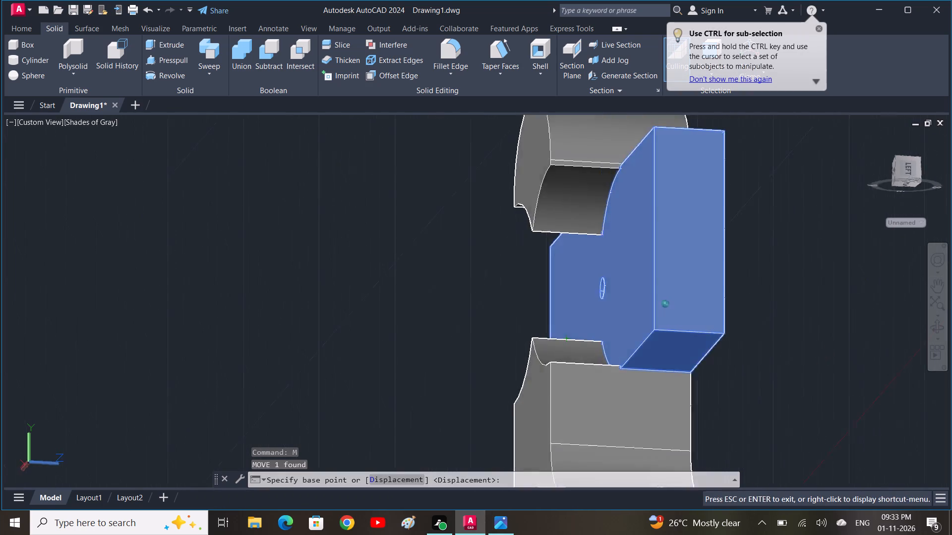
shift+middle_drag(613, 353, 653, 374)
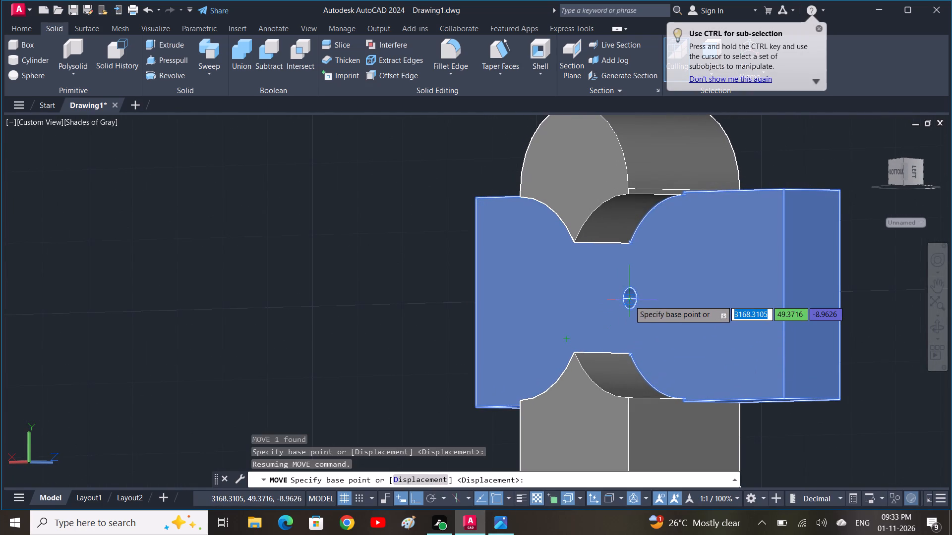
click(629, 299)
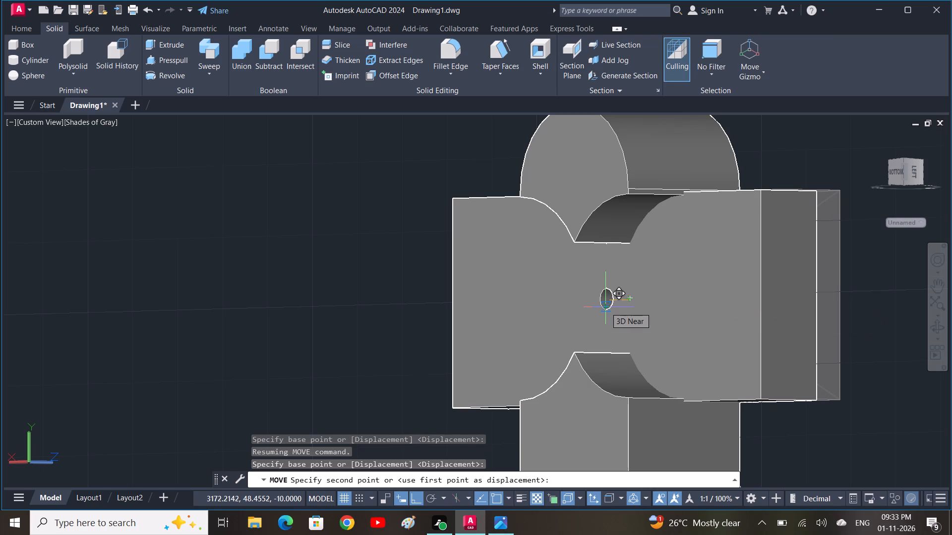
text(5)
key(space)
key(Escape)
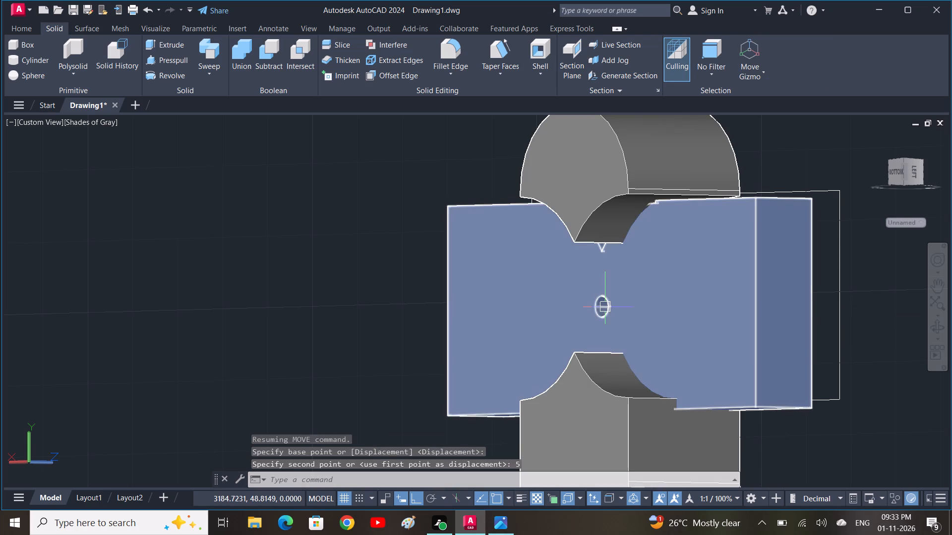
Move the joined side-box solid another 5 units toward the back, between the front and back faces of the other solids.
shift+middle_drag(788, 350, 681, 350)
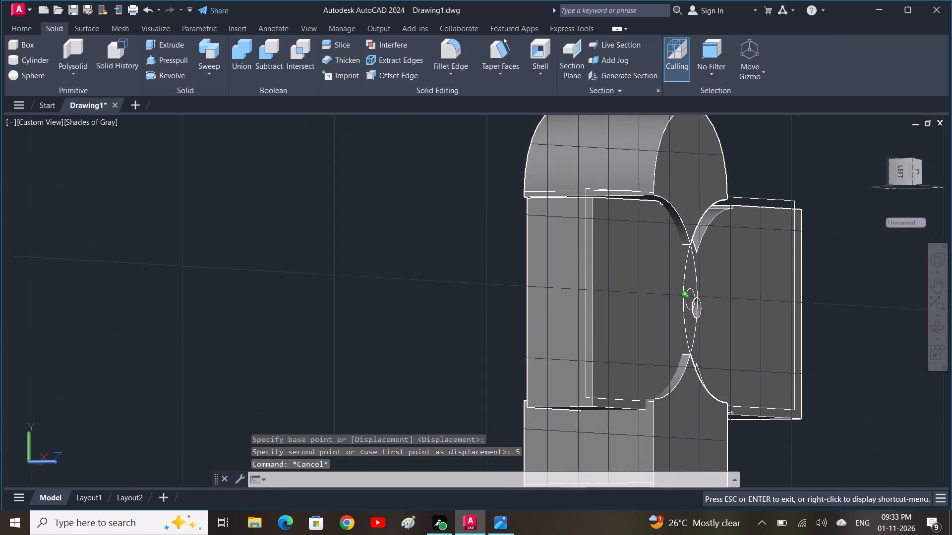
shift+middle_drag(681, 350, 718, 363)
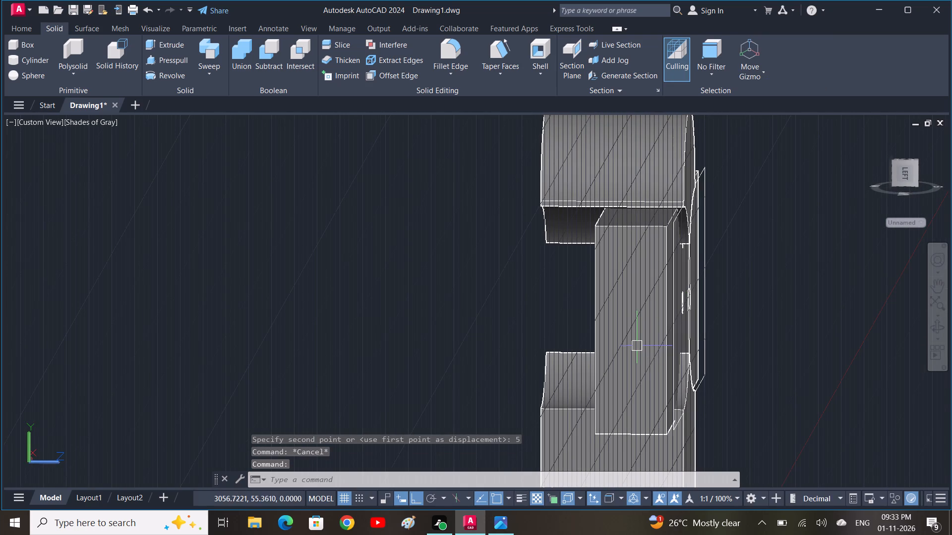
click(637, 346)
text(M)
key(space)
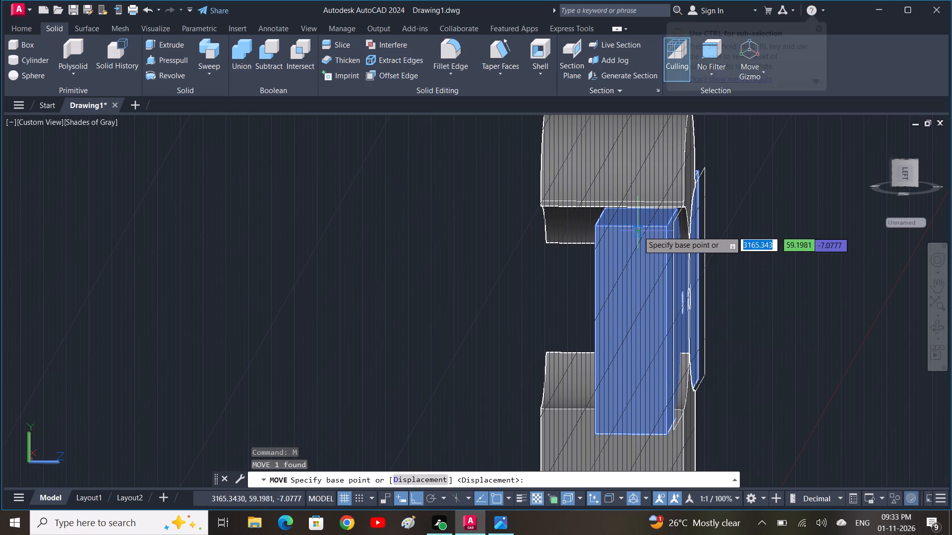
click(638, 230)
text(5)
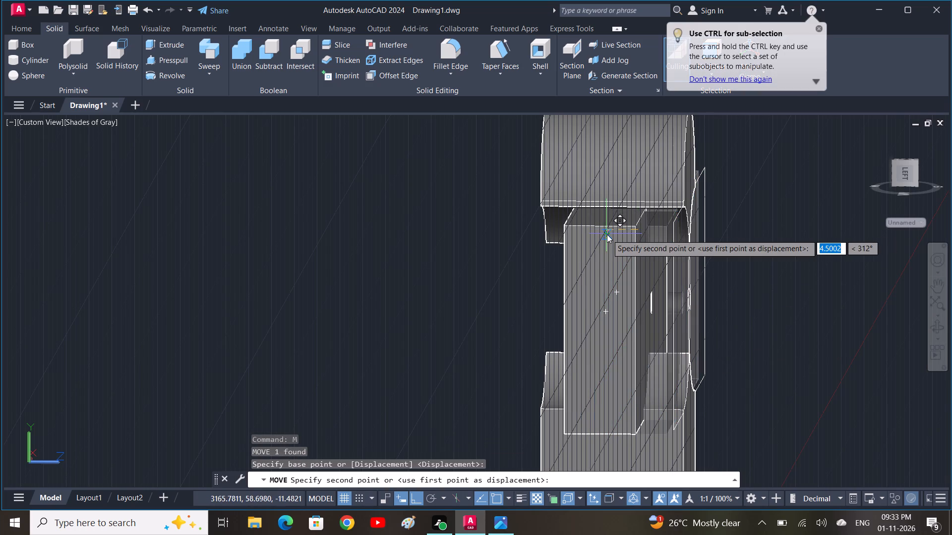
key(space)
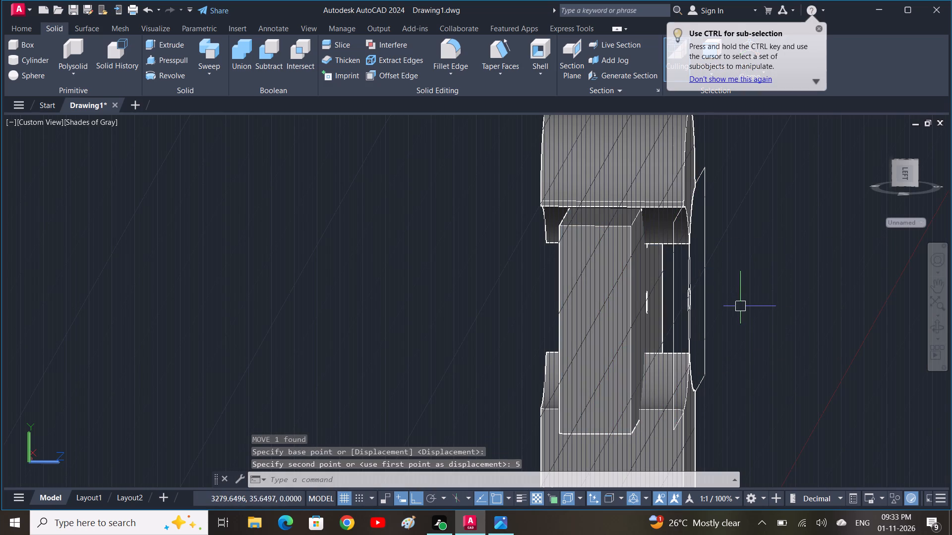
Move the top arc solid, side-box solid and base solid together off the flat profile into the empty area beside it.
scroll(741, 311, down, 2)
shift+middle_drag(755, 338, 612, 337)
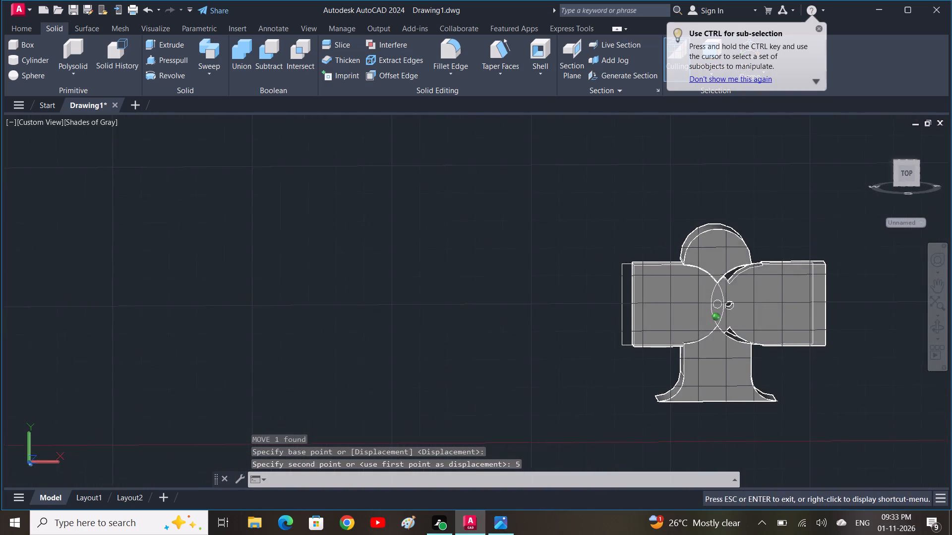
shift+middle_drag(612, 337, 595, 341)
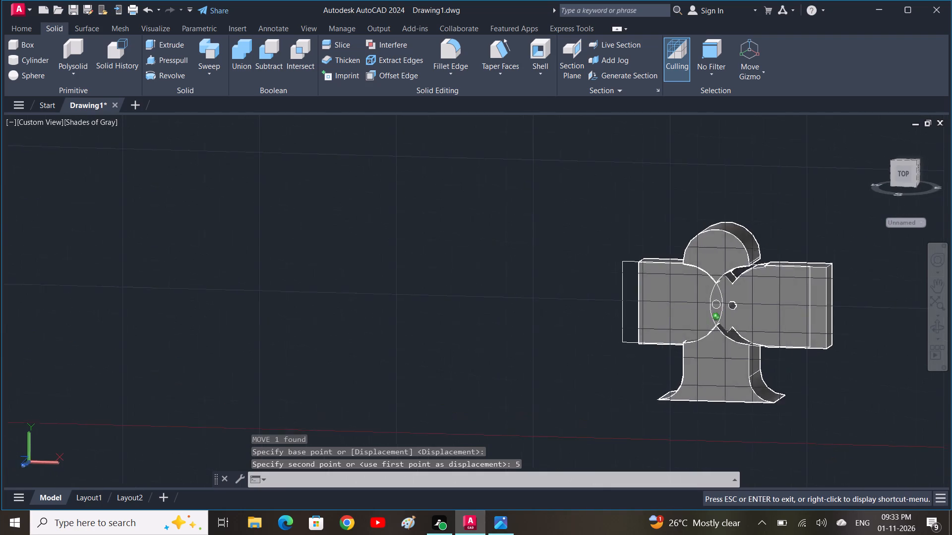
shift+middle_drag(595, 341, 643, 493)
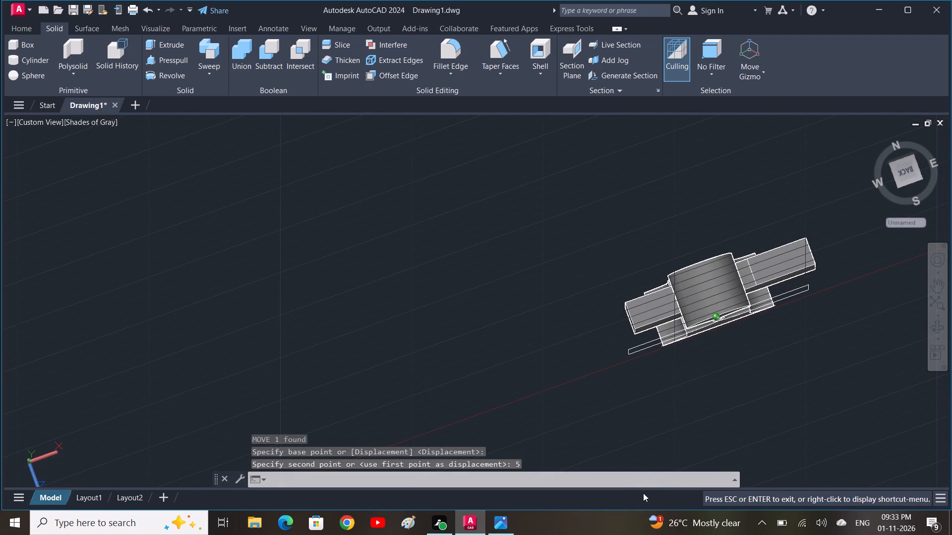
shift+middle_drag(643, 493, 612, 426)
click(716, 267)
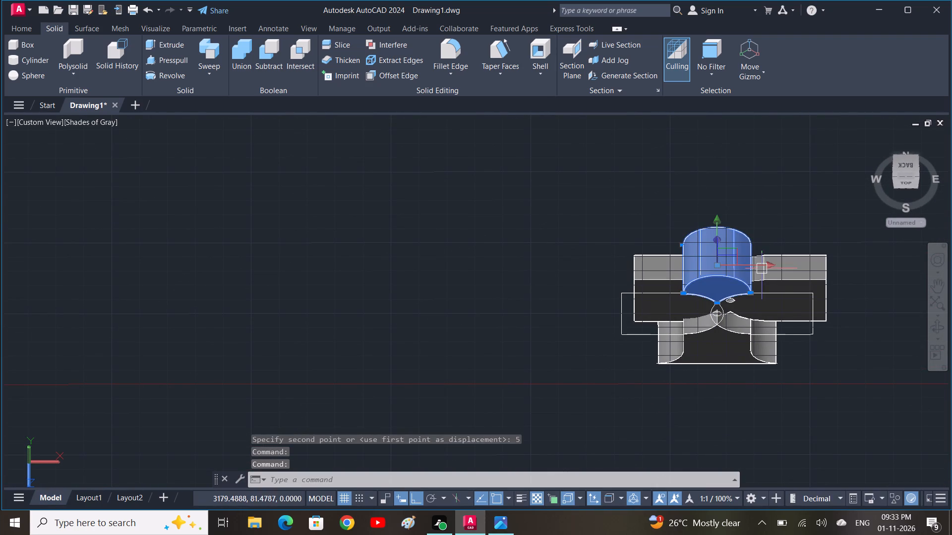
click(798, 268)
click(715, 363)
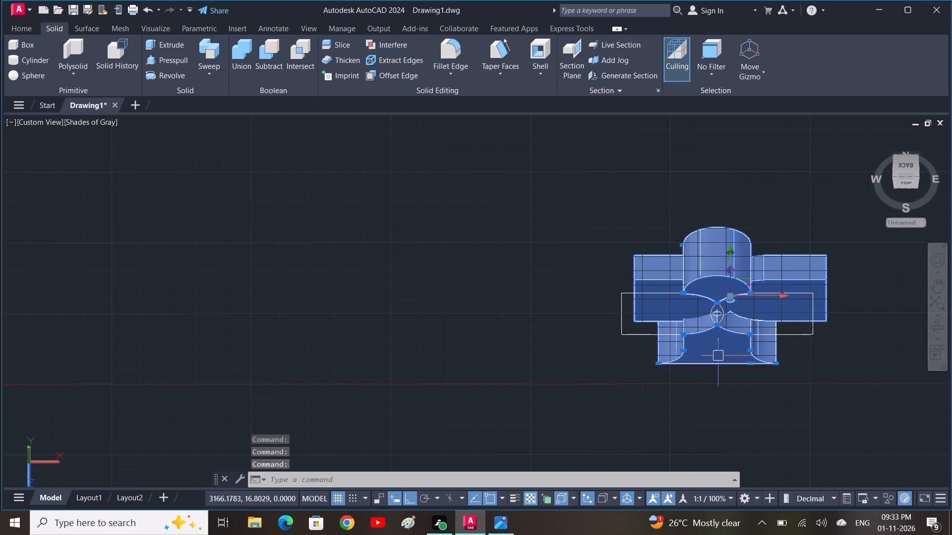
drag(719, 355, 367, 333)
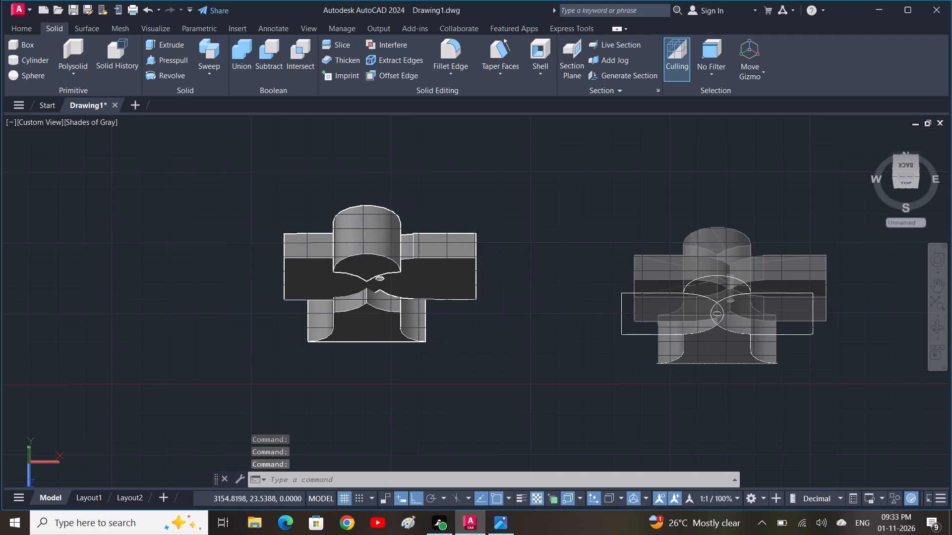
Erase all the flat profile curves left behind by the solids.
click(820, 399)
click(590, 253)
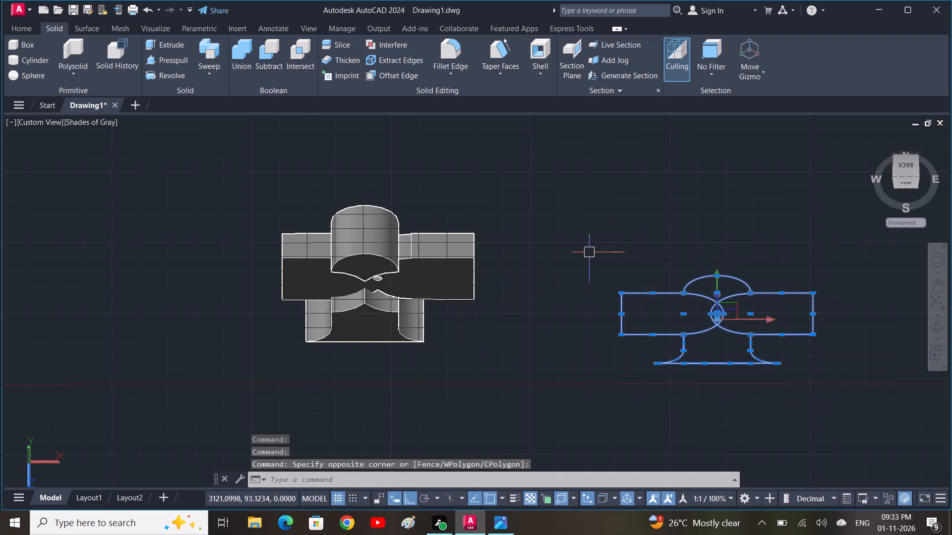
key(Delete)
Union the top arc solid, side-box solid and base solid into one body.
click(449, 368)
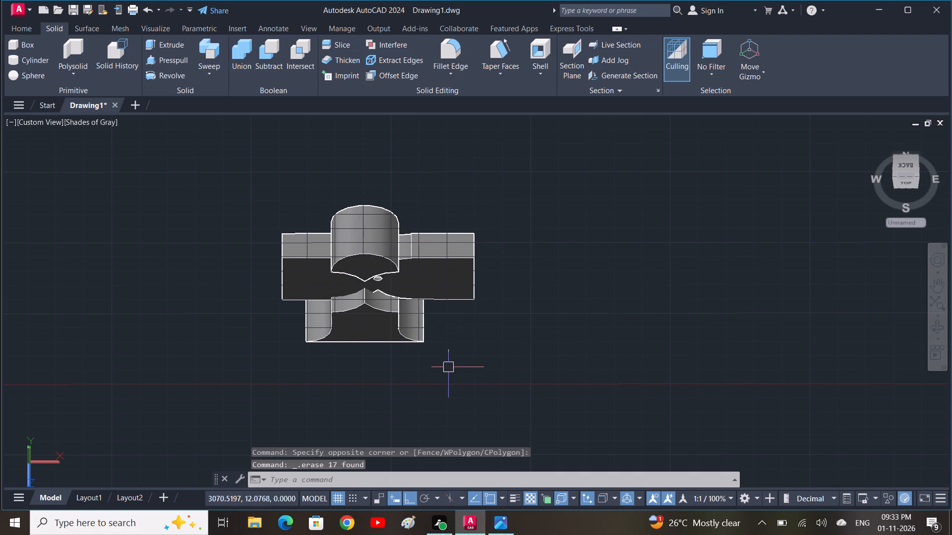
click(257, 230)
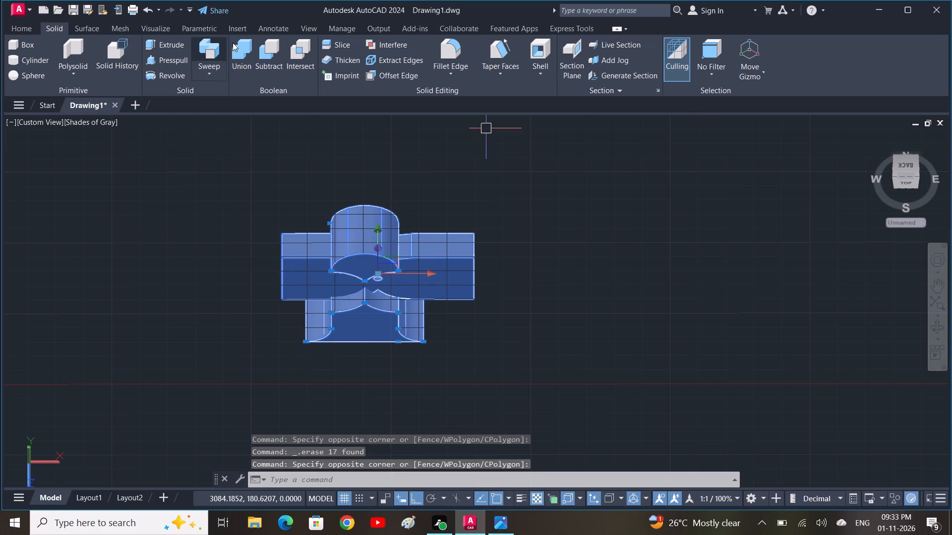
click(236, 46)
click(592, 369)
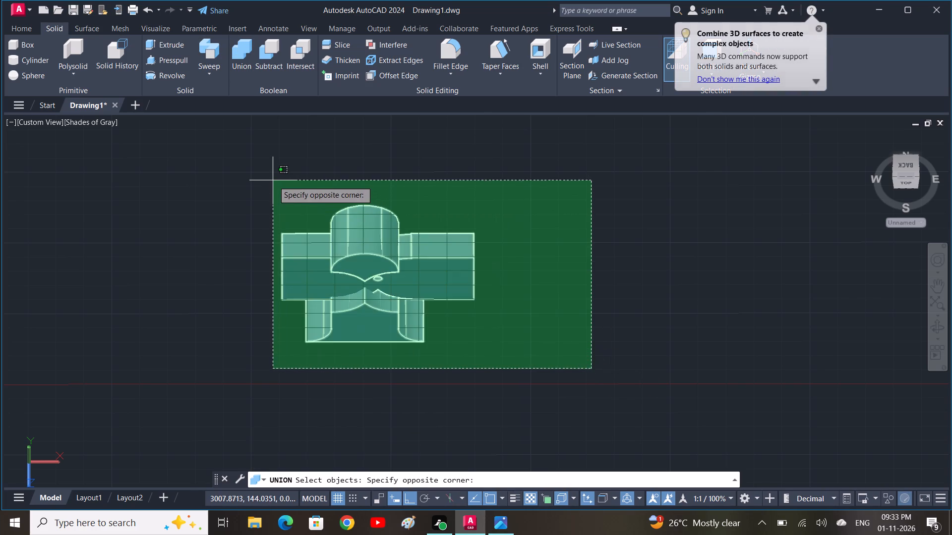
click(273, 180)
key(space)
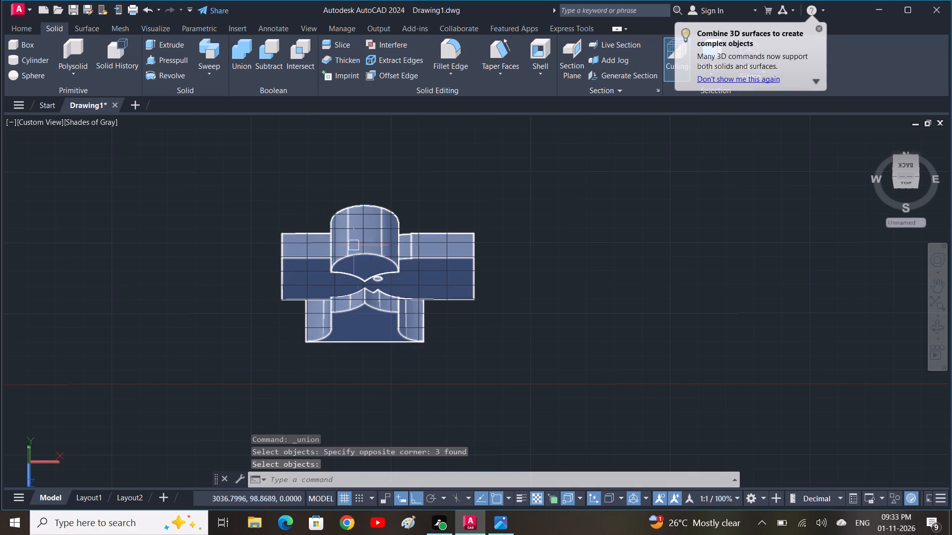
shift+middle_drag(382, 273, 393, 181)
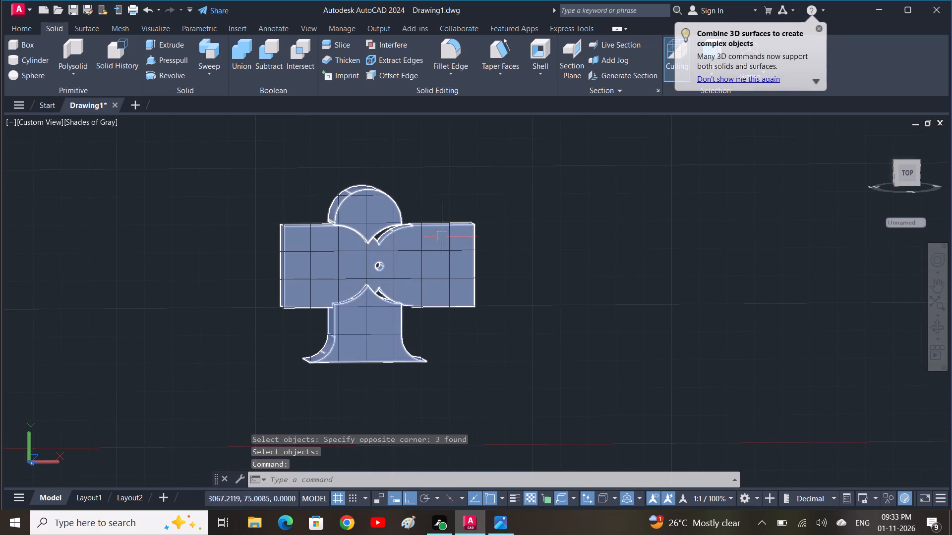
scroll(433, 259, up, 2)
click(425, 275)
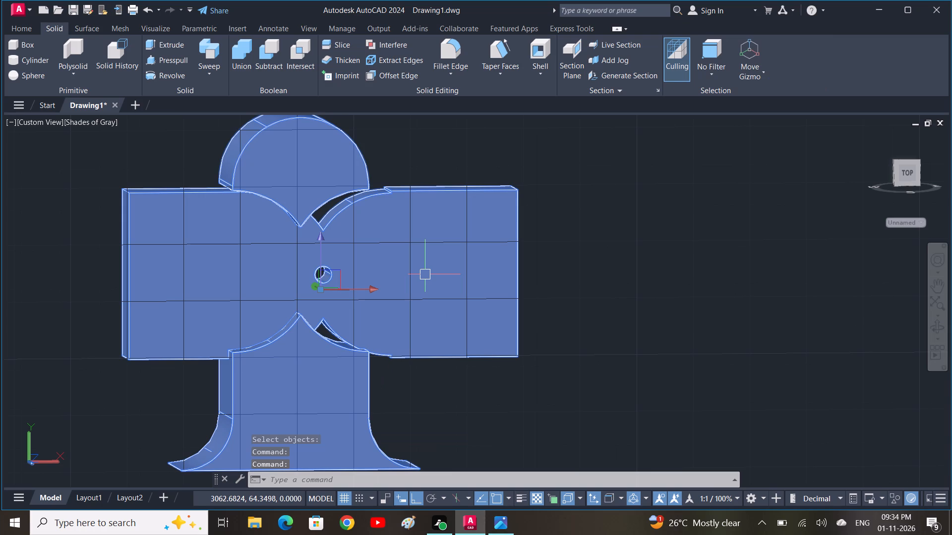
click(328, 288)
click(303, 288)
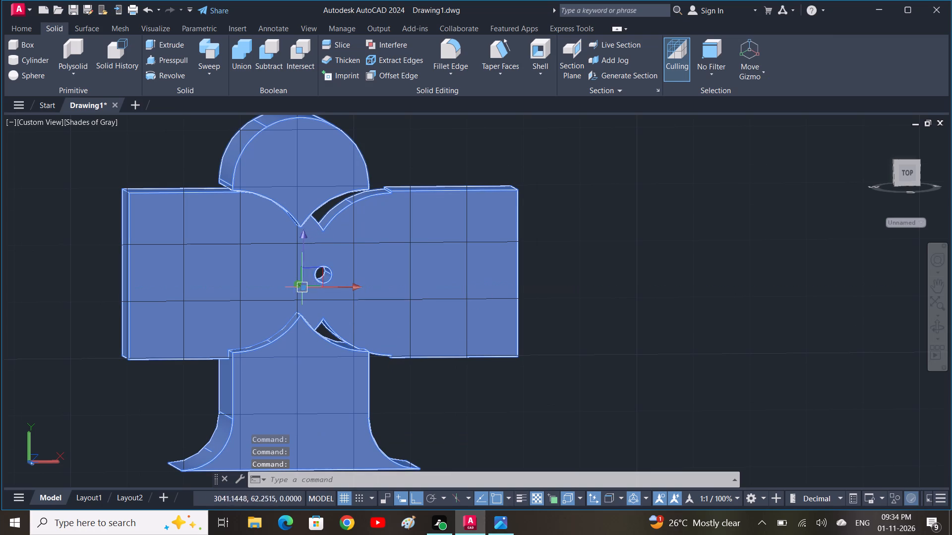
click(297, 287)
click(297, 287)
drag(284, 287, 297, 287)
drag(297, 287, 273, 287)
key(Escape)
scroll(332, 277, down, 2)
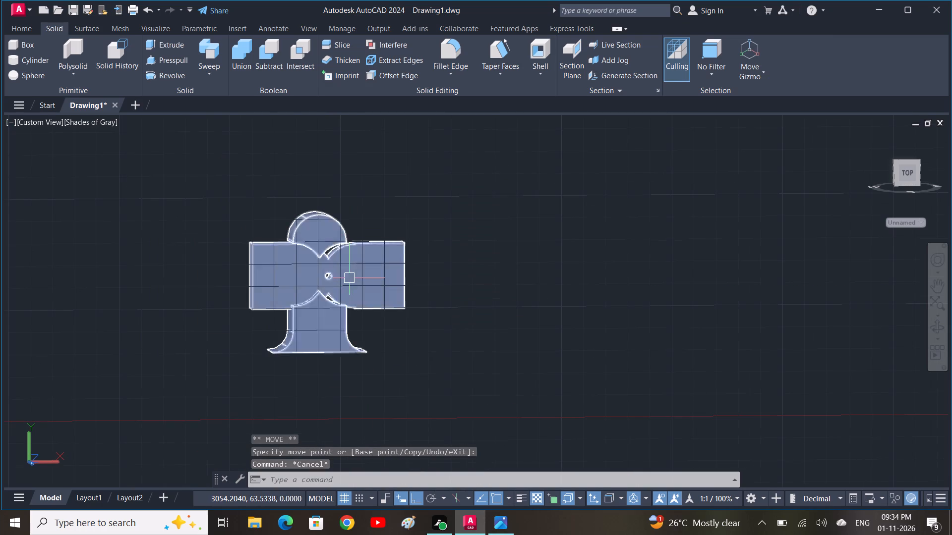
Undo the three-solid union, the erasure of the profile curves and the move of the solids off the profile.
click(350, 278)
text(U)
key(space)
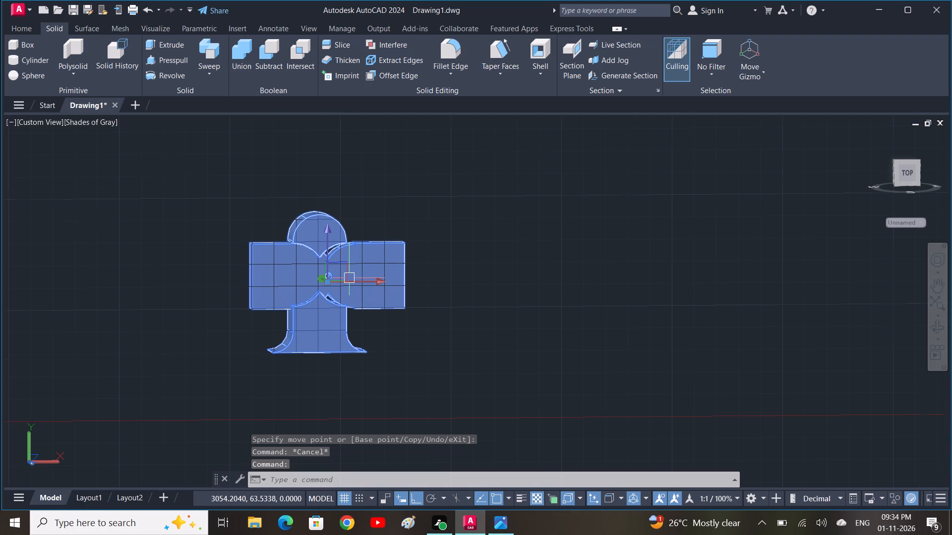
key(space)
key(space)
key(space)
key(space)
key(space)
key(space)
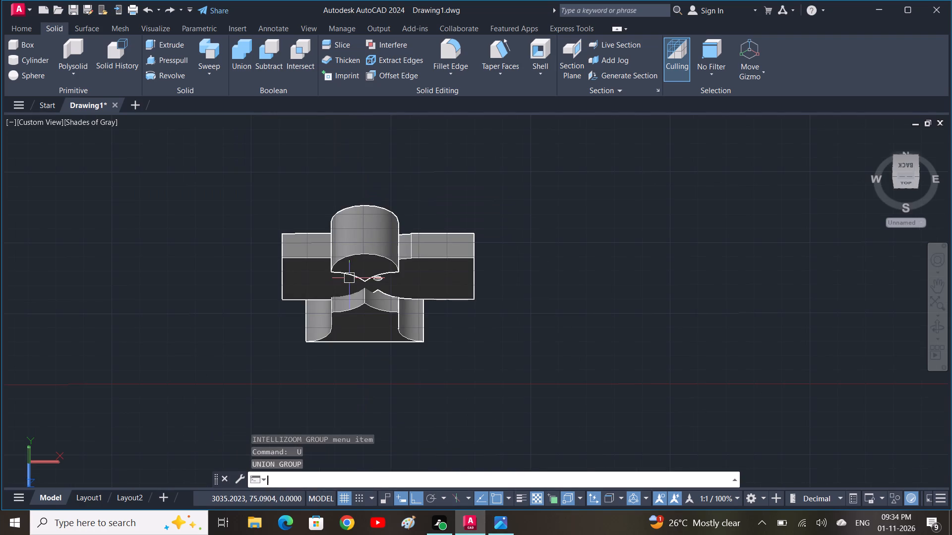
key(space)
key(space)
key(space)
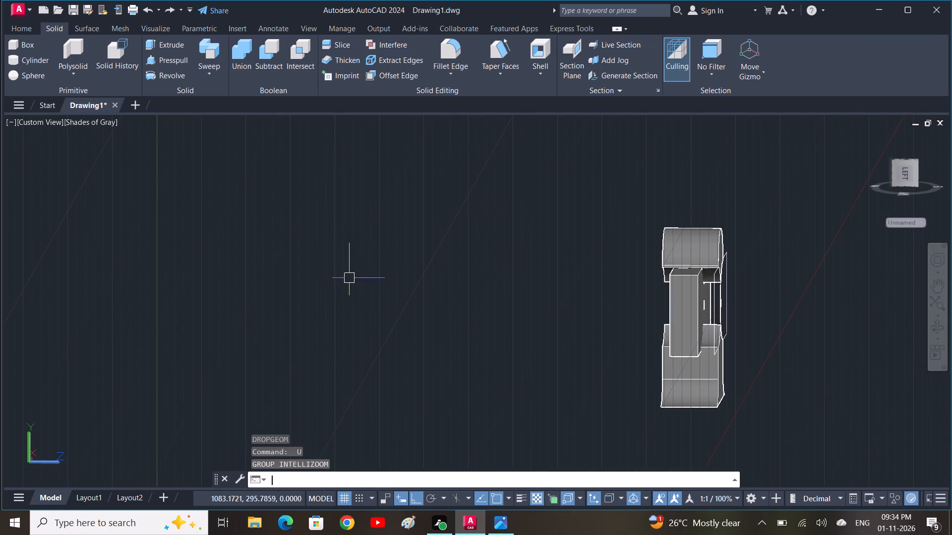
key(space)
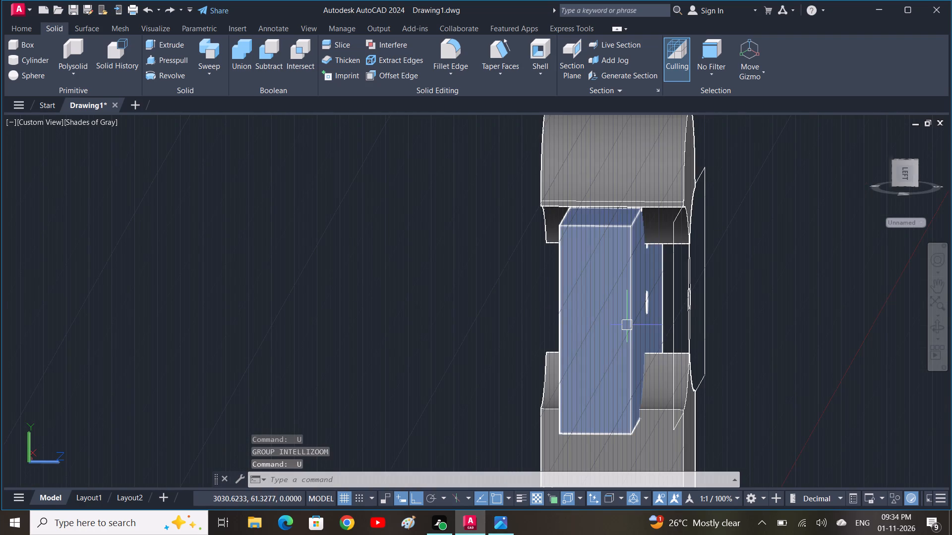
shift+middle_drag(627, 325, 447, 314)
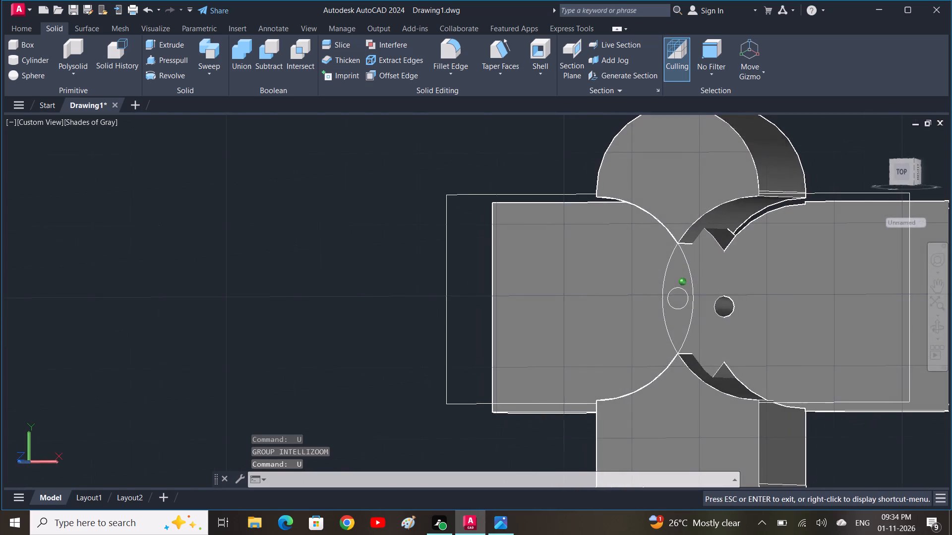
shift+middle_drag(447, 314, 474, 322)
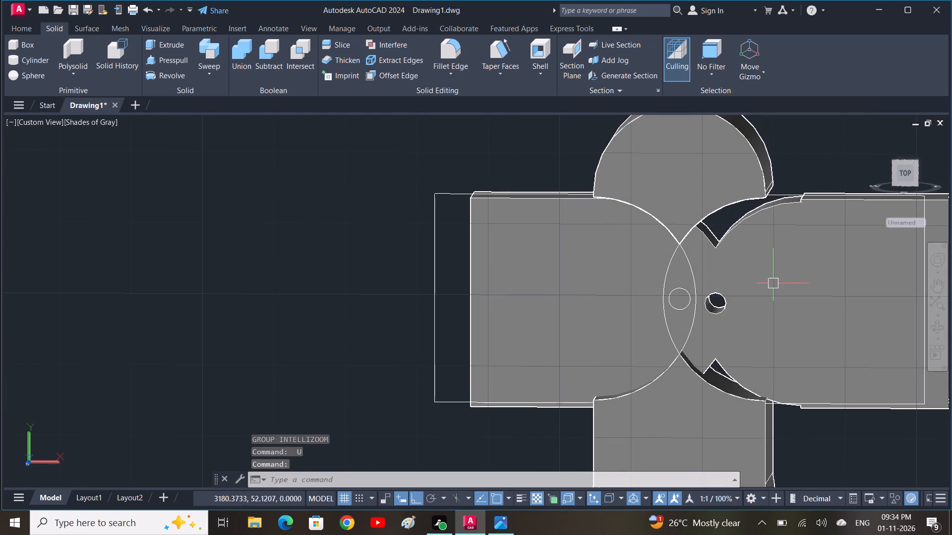
Move the side-box solid by its notch corner onto the matching tip of the top arc solid.
click(773, 284)
text(M)
key(space)
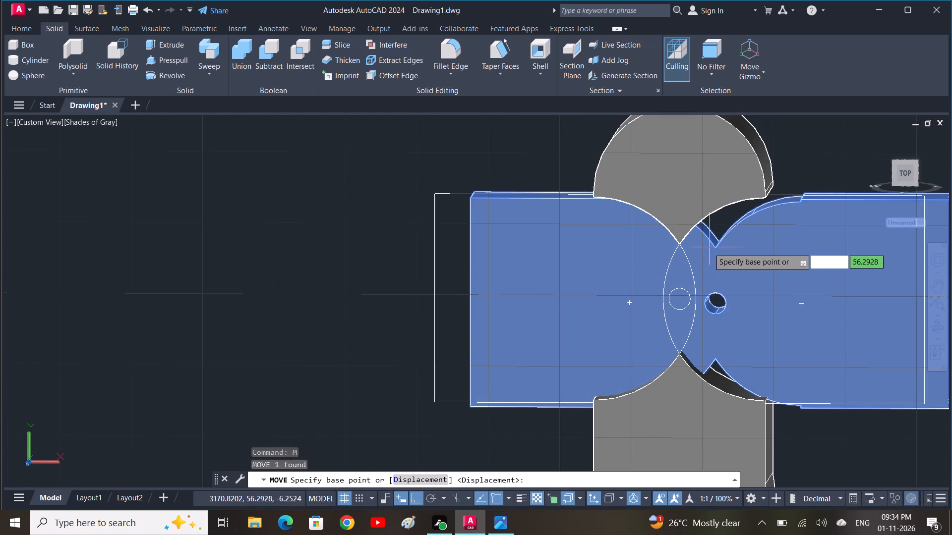
scroll(719, 250, up, 3)
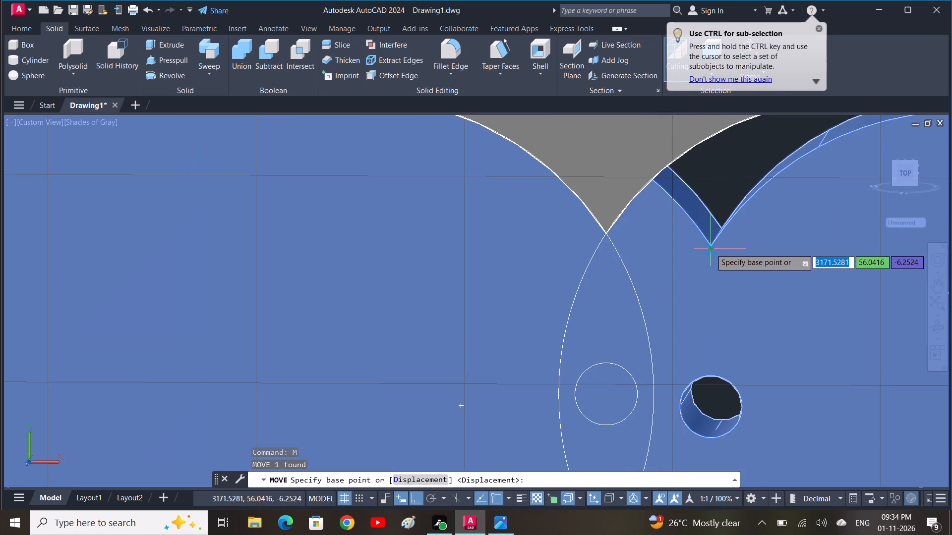
click(711, 248)
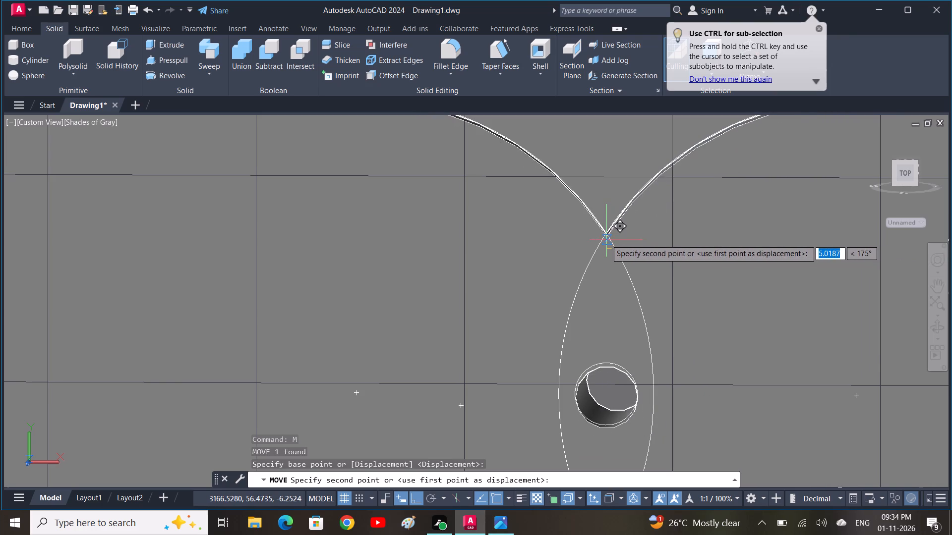
click(606, 231)
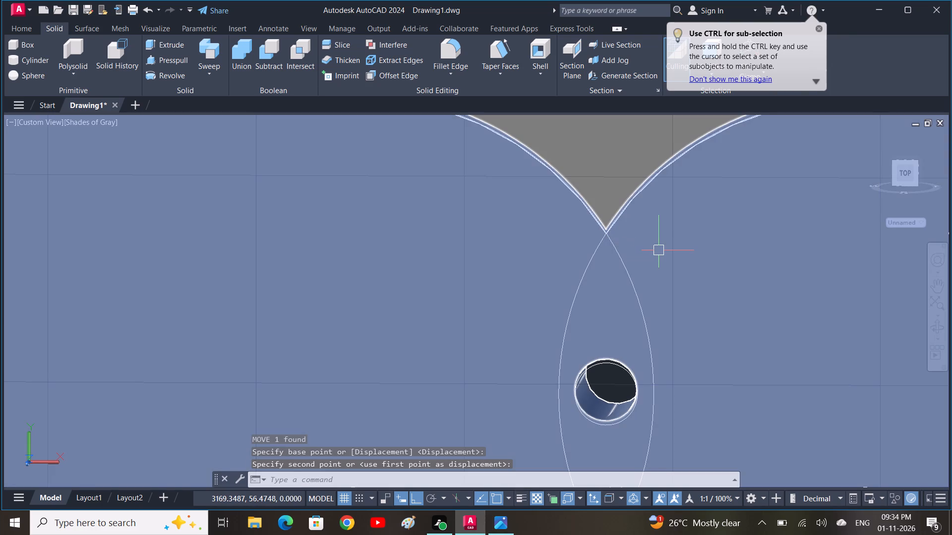
key(Escape)
Move the top arc, side-box and base solids together off the flat profile into the empty area beside it.
shift+middle_drag(682, 279, 606, 285)
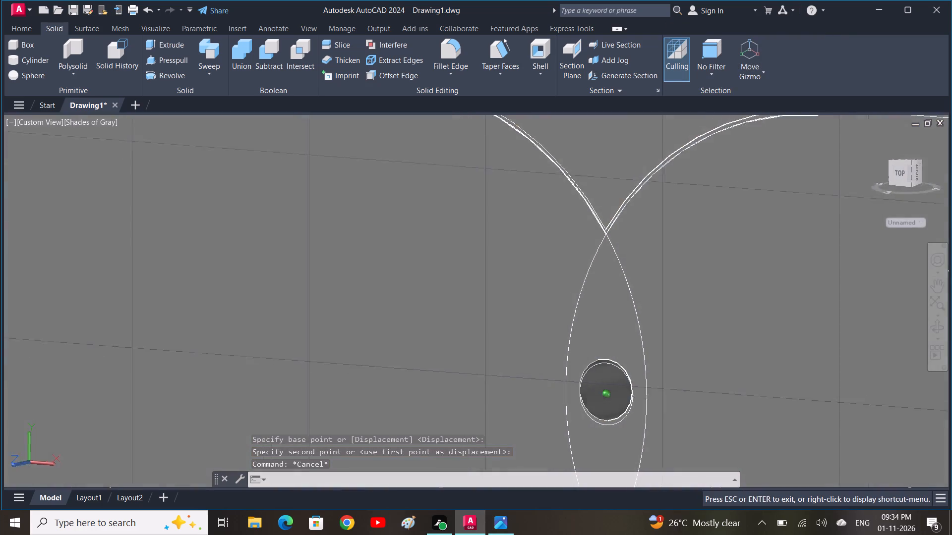
shift+middle_drag(606, 285, 507, 304)
scroll(647, 276, down, 2)
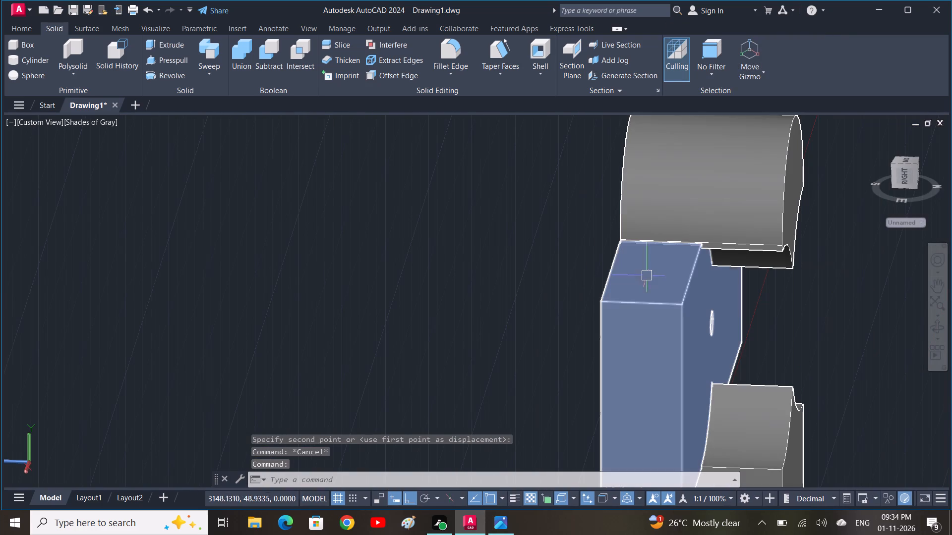
click(727, 336)
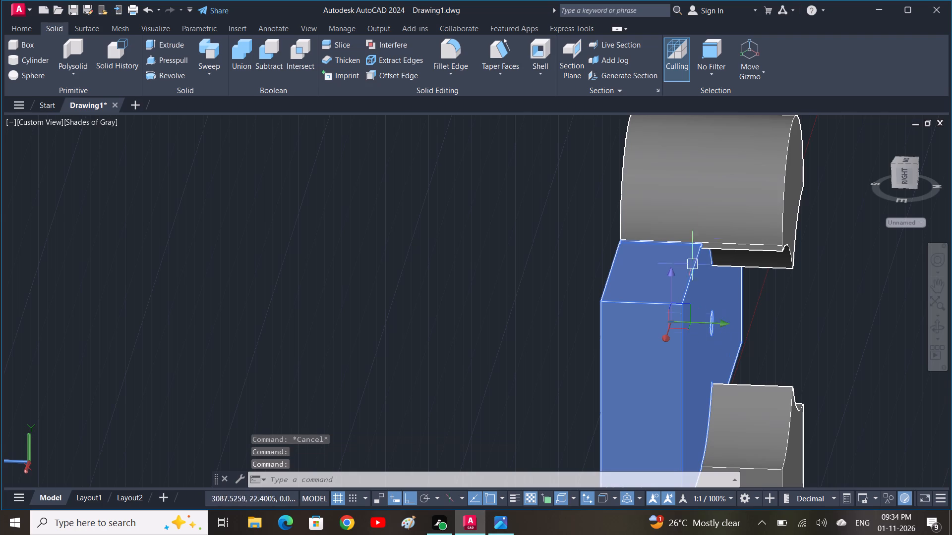
click(702, 214)
scroll(685, 297, down, 2)
click(709, 363)
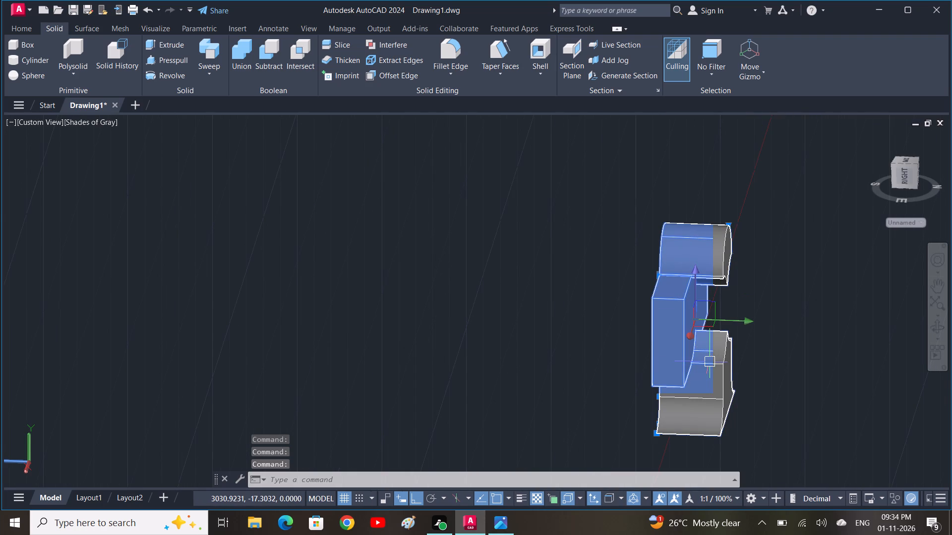
click(703, 412)
click(728, 395)
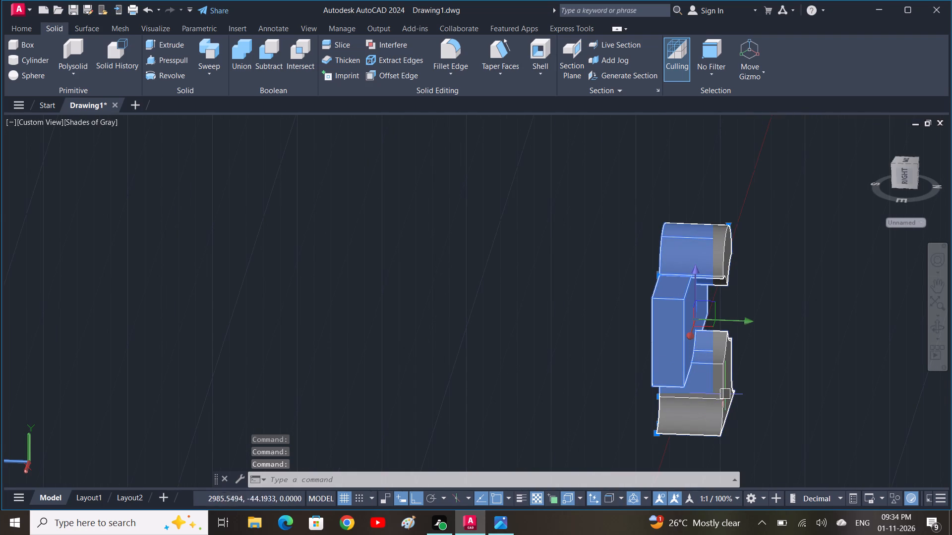
shift+middle_drag(684, 411, 796, 388)
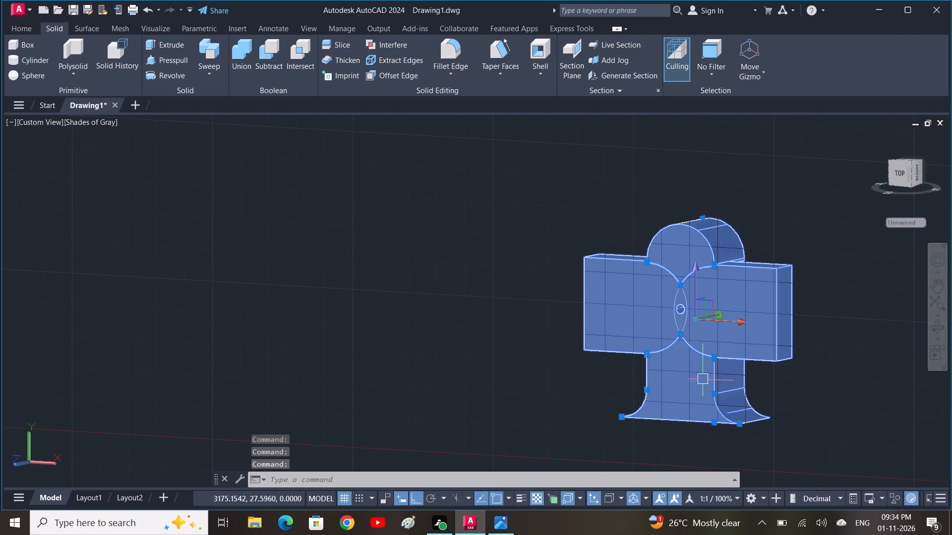
drag(685, 368, 356, 327)
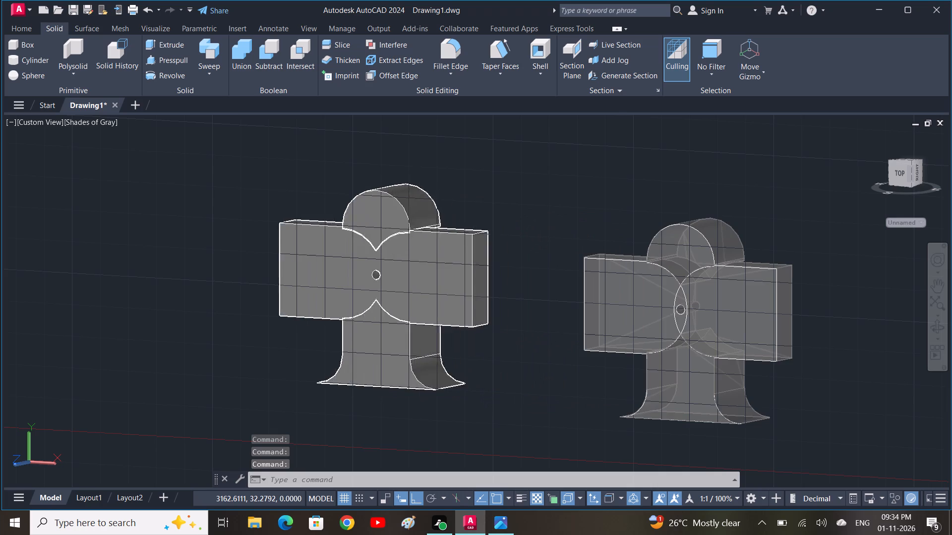
drag(356, 327, 282, 318)
Erase all the flat profile curves left behind by the solids.
drag(803, 454, 789, 433)
click(565, 148)
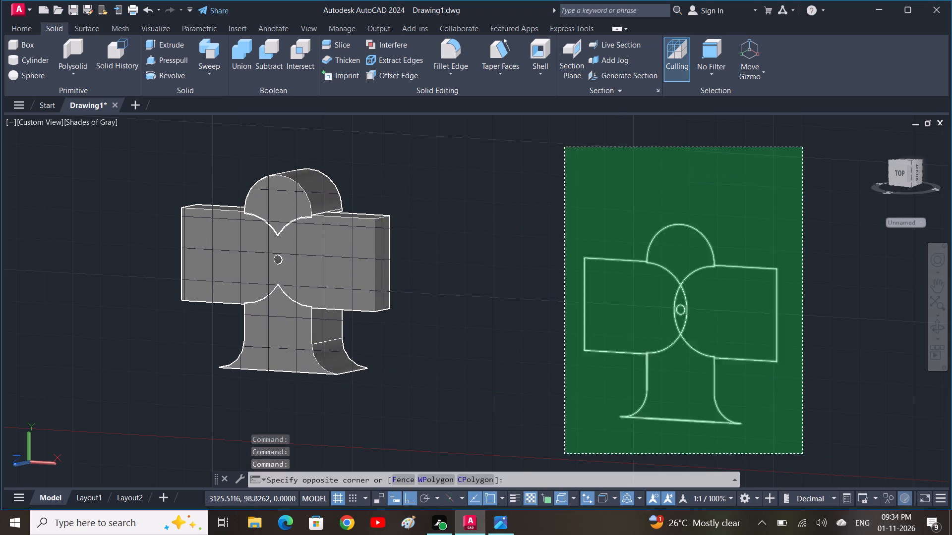
key(Delete)
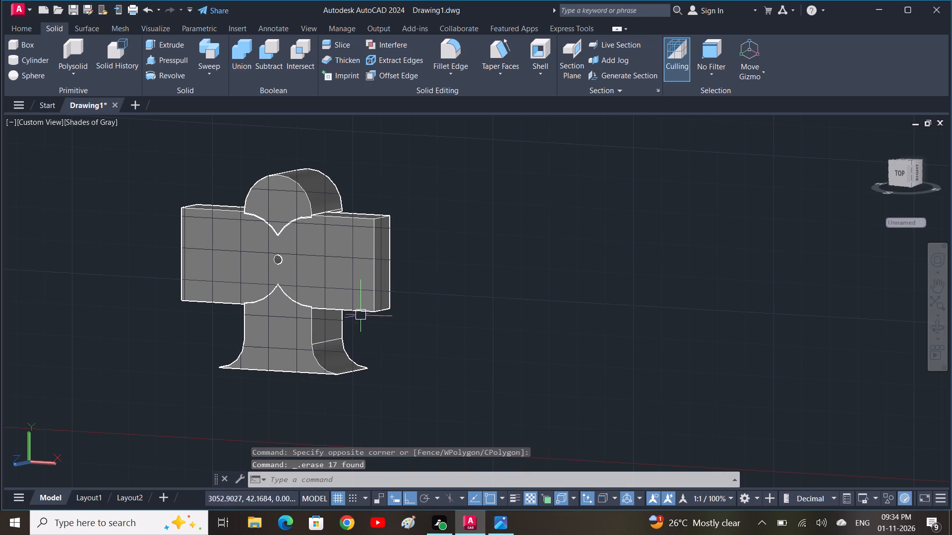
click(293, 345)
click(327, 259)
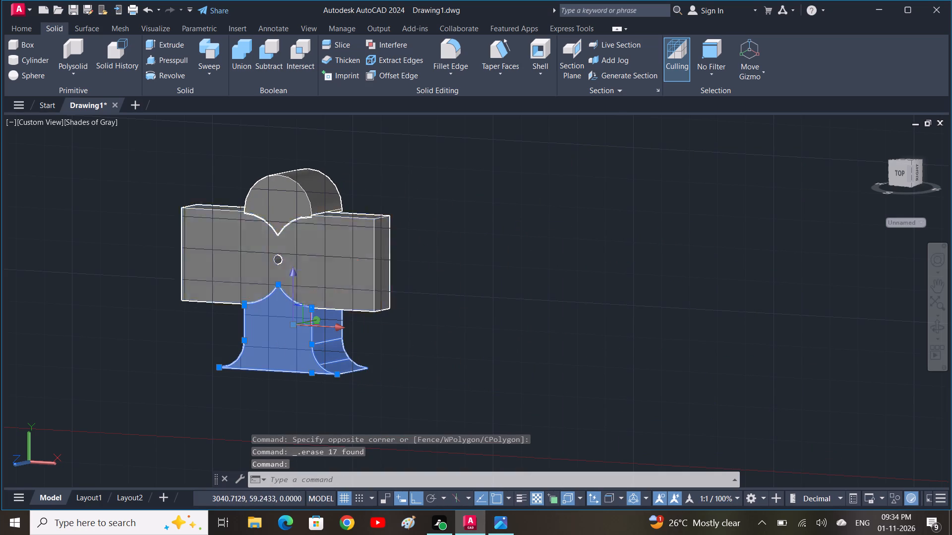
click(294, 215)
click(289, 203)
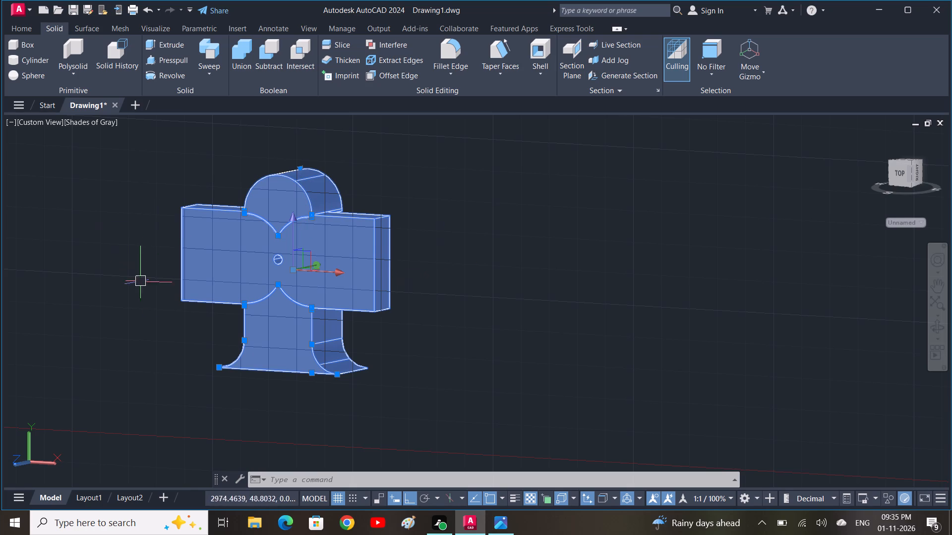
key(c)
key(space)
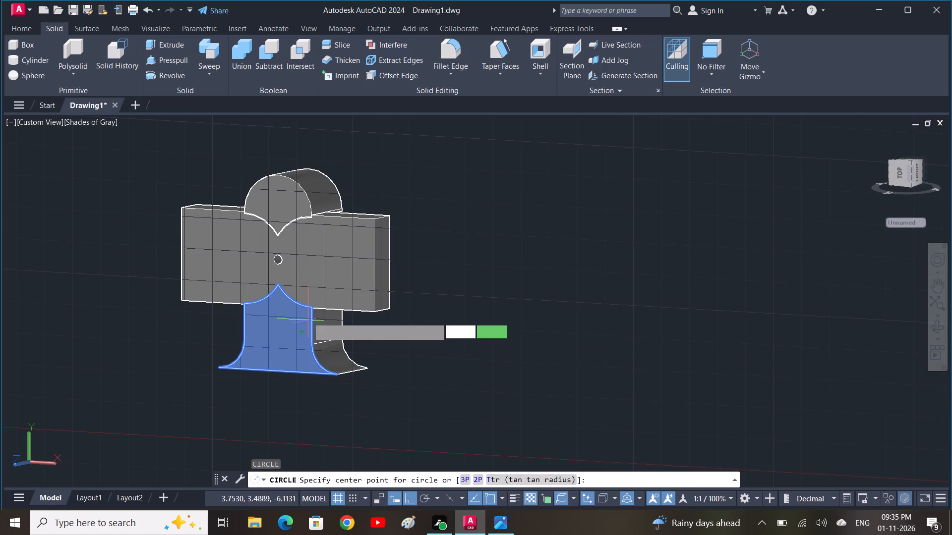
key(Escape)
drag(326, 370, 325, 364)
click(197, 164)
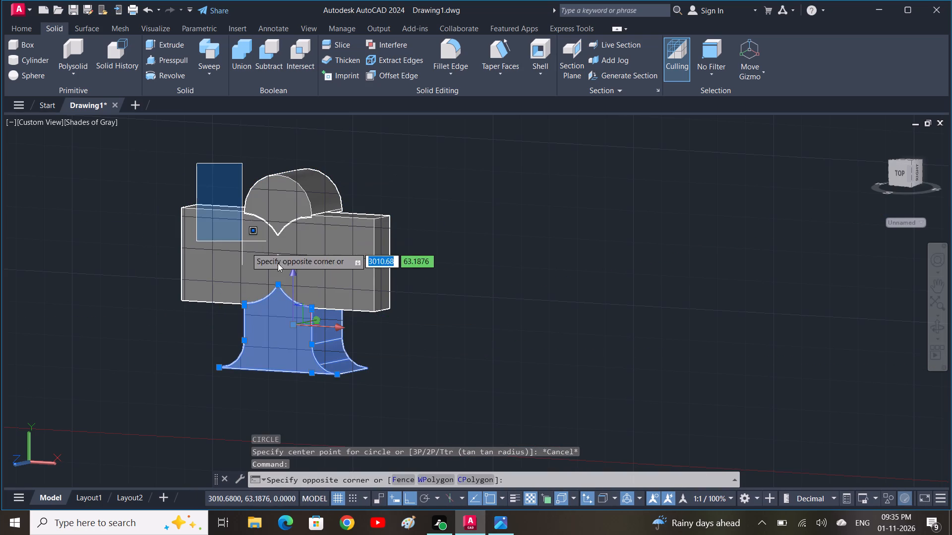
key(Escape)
Copy the top arc, side-box and base solids together along the X axis into the empty area beside the originals.
drag(452, 411, 453, 385)
click(214, 160)
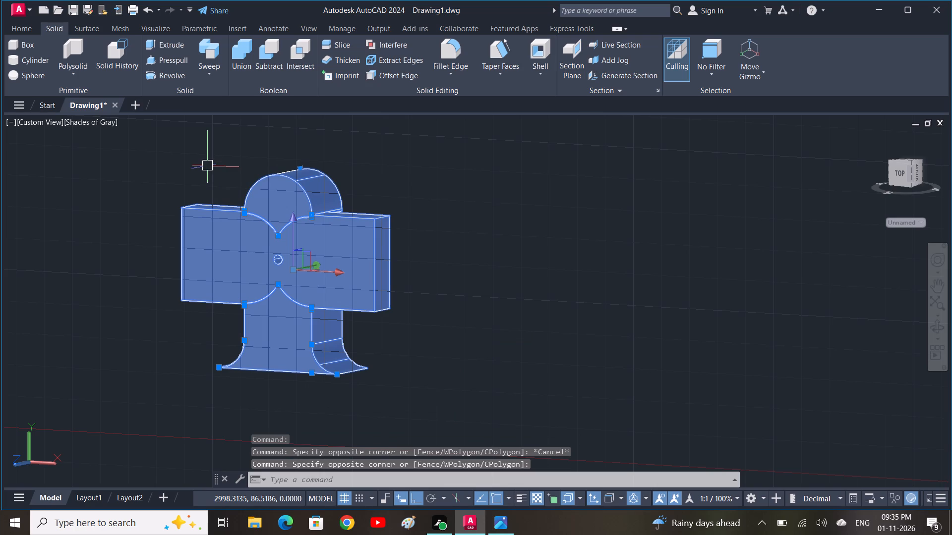
key(c)
text(O)
key(space)
click(264, 310)
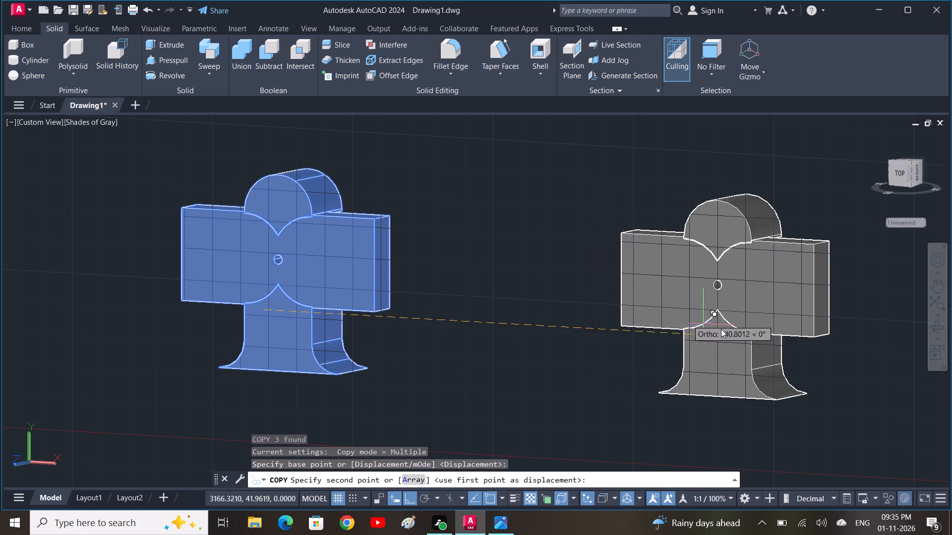
click(642, 320)
key(Escape)
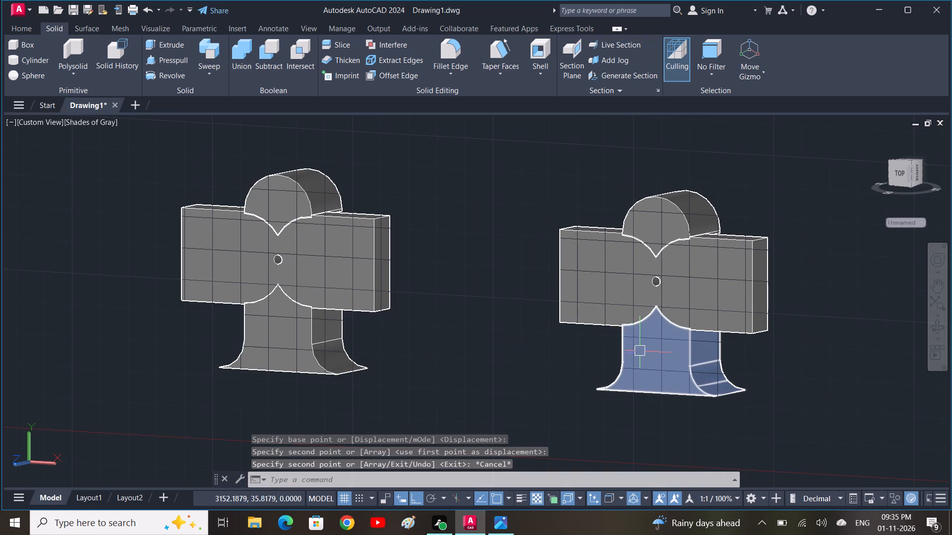
Rotate the copied set of three solids by 180 degrees.
scroll(640, 351, down, 2)
scroll(526, 352, down, 3)
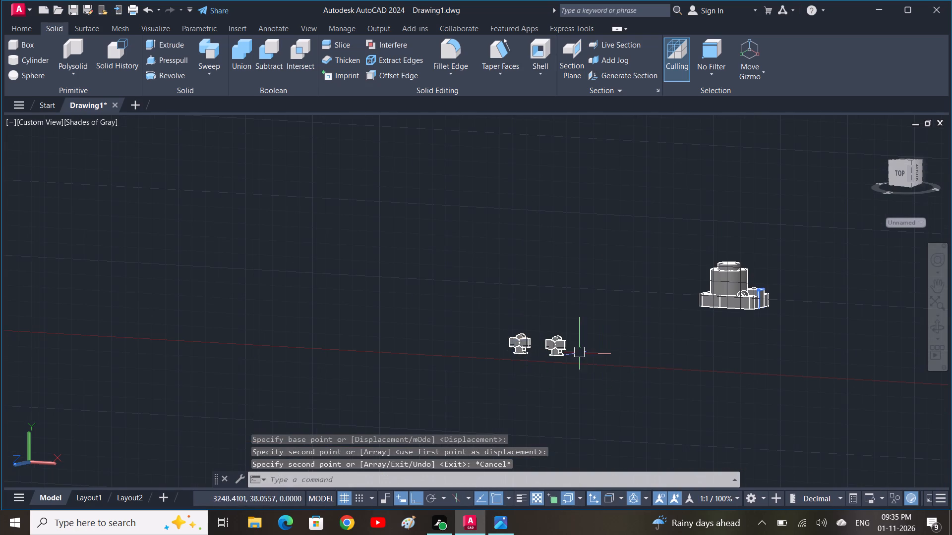
scroll(585, 364, up, 2)
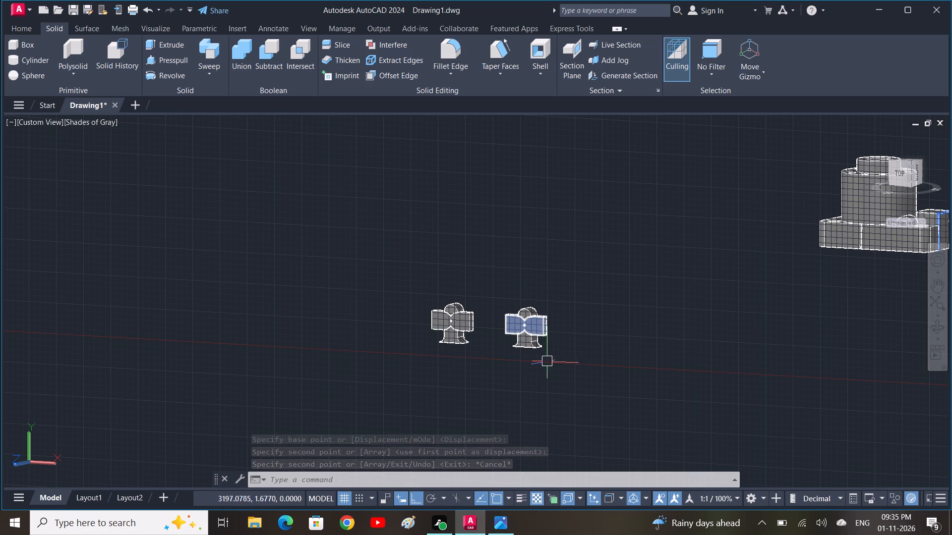
click(547, 362)
click(515, 310)
text(RO)
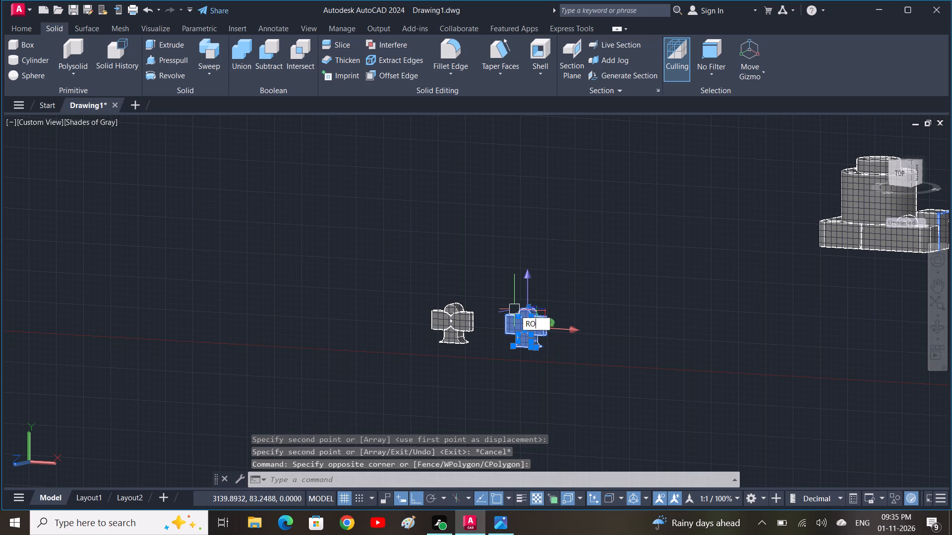
key(space)
click(522, 313)
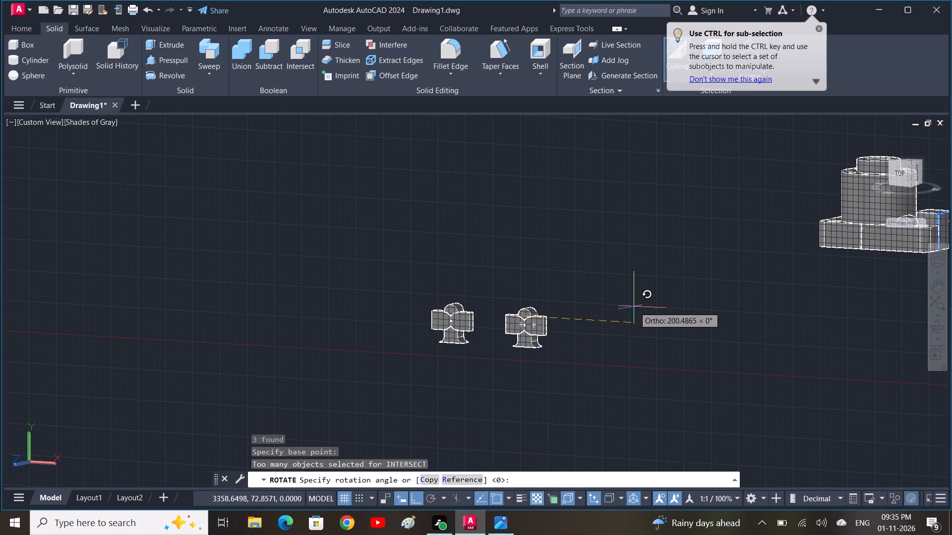
key(1)
text(80)
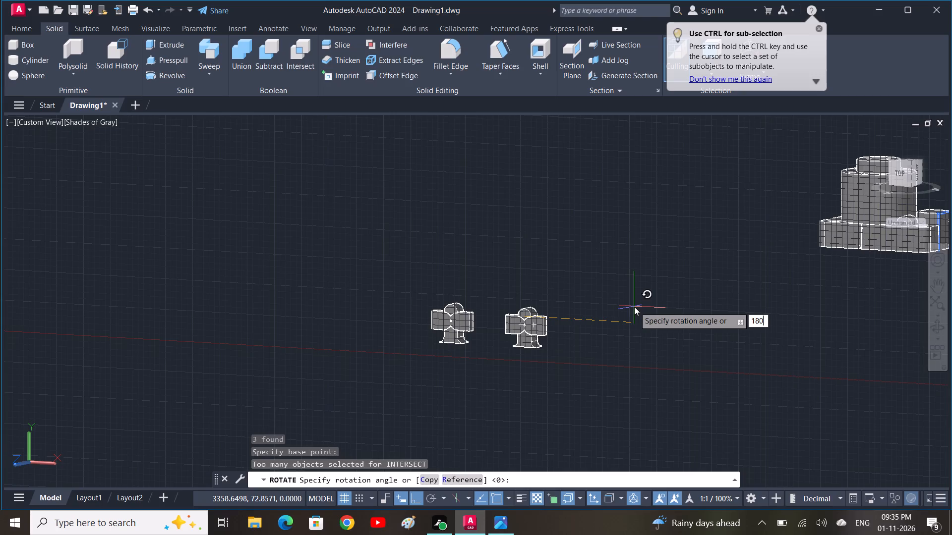
key(space)
key(Escape)
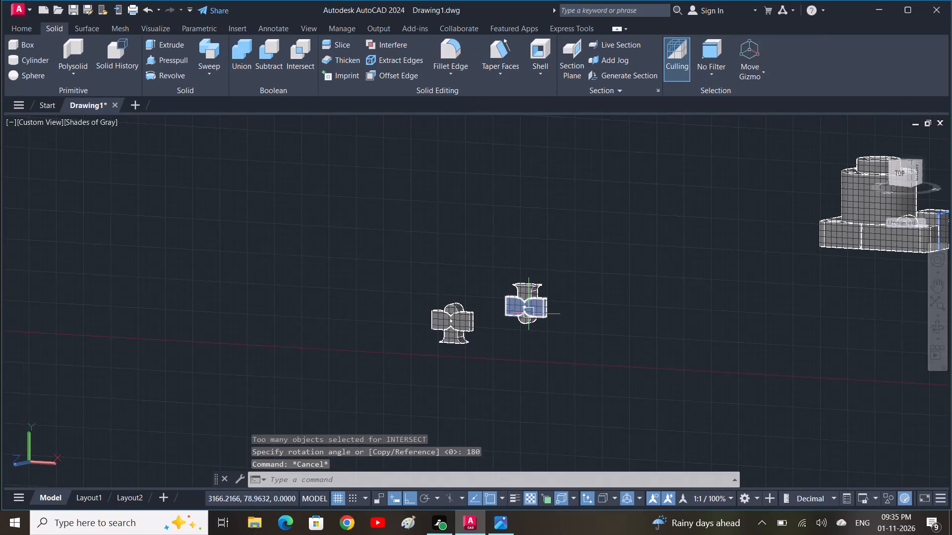
Move the original three solids by the midpoint of their flared base's bottom edge onto the matching base edge of the rotated copy.
click(463, 360)
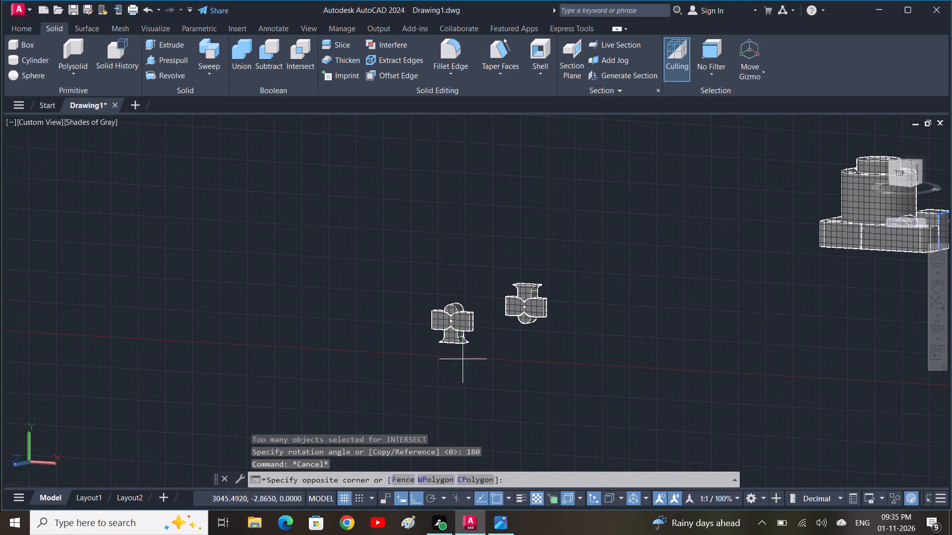
click(443, 295)
key(m)
key(space)
scroll(455, 340, up, 2)
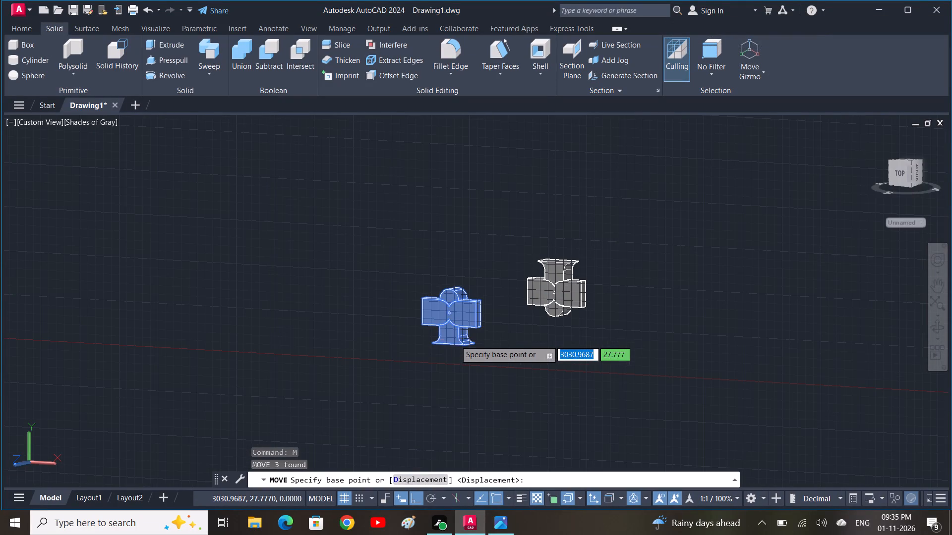
scroll(447, 348, up, 3)
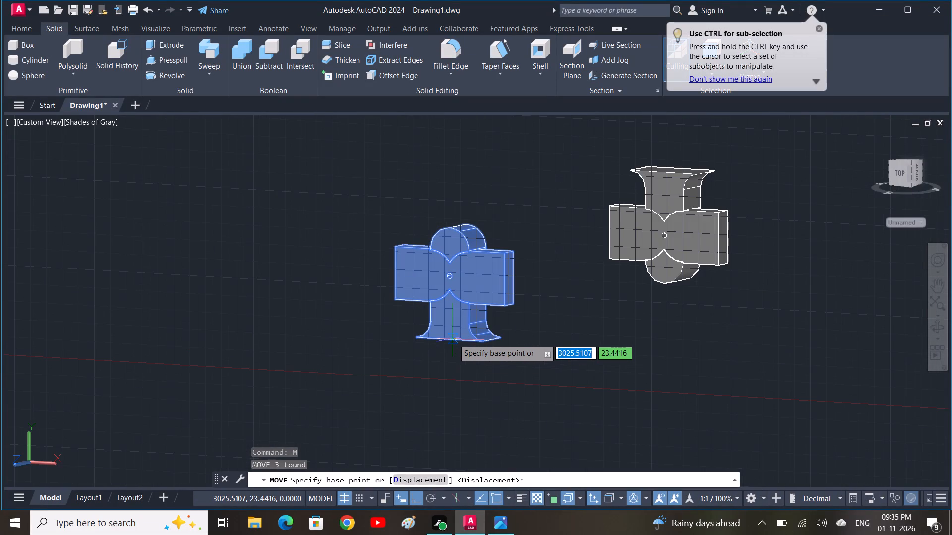
scroll(447, 340, up, 4)
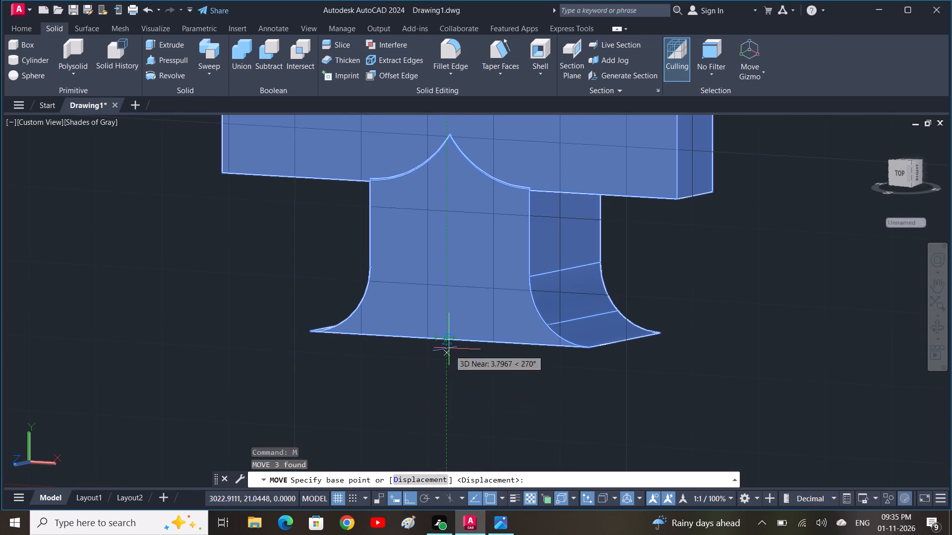
click(446, 337)
middle_drag(608, 222, 452, 407)
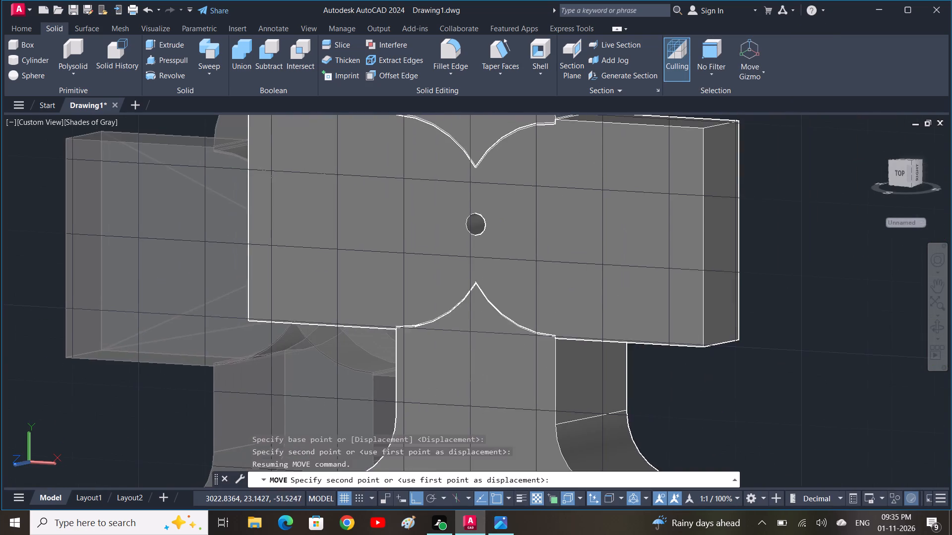
scroll(529, 304, down, 2)
middle_drag(591, 249, 439, 353)
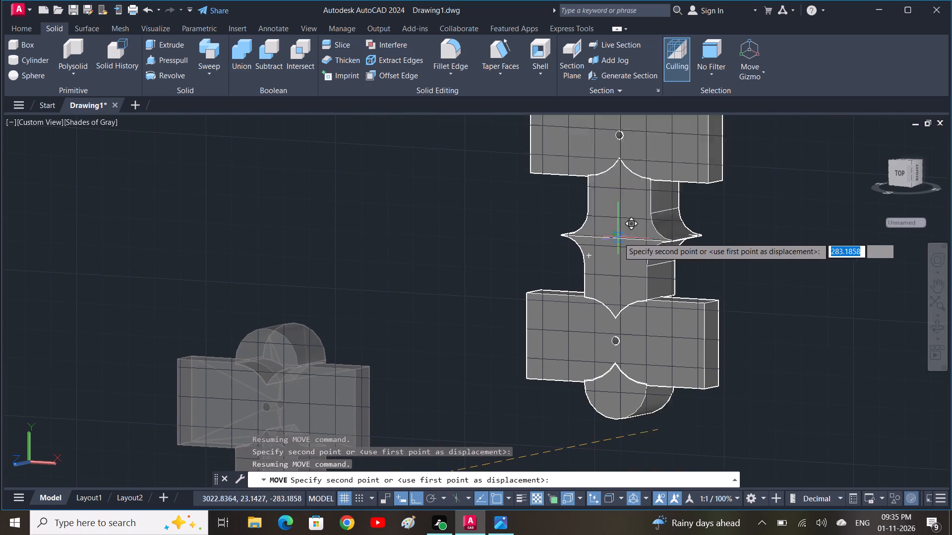
click(618, 237)
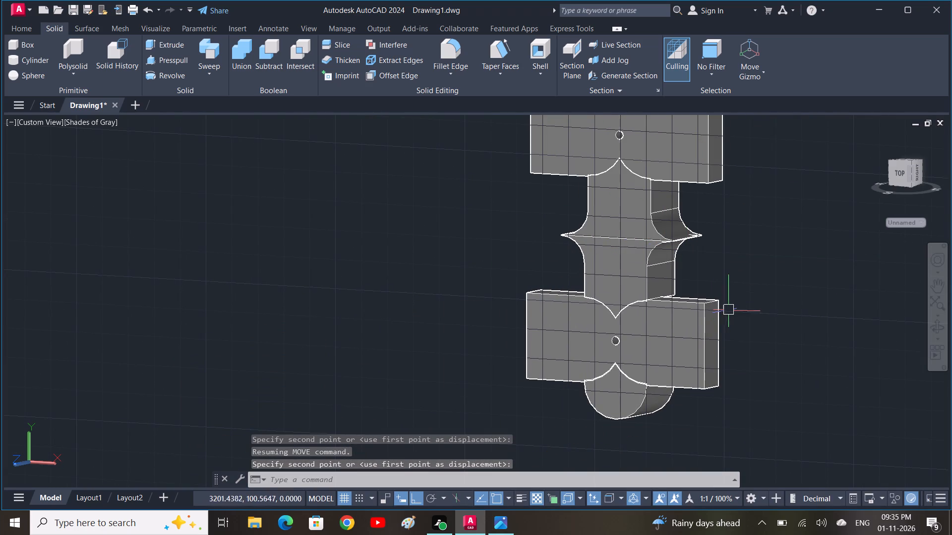
Switch to the 3D DAI 1 image in Photos and examine the Part B isometric, top and front views.
shift+middle_drag(731, 310, 472, 310)
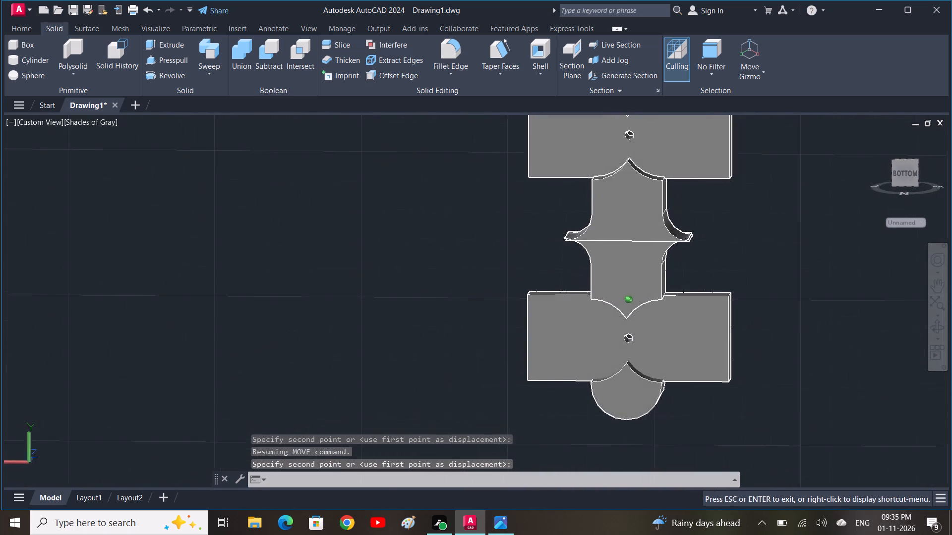
shift+middle_drag(472, 310, 479, 309)
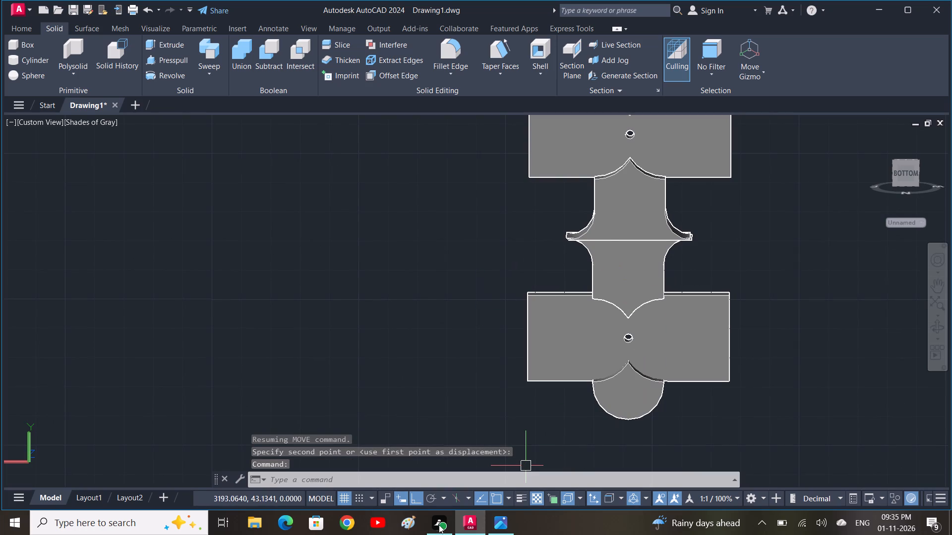
click(503, 517)
scroll(440, 215, down, 3)
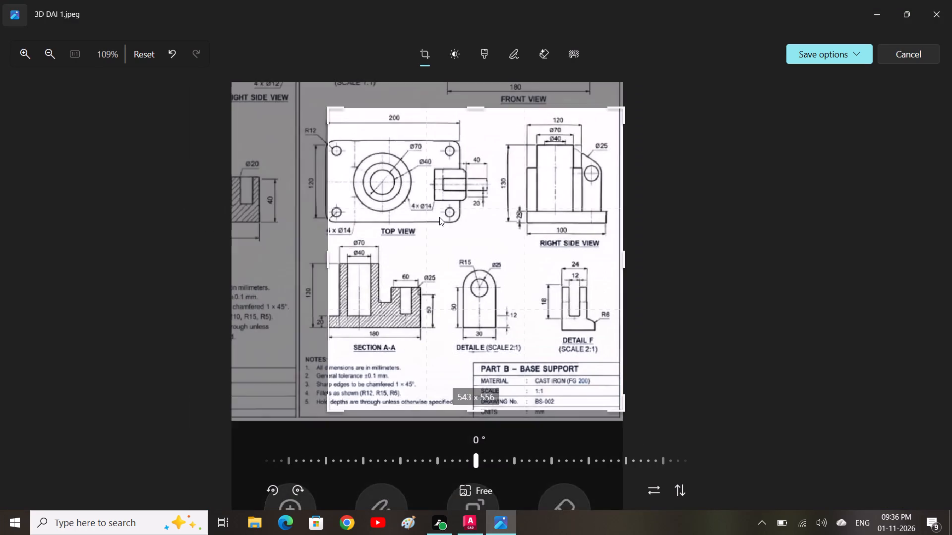
middle_drag(421, 214, 494, 272)
scroll(459, 253, down, 2)
middle_drag(467, 237, 467, 350)
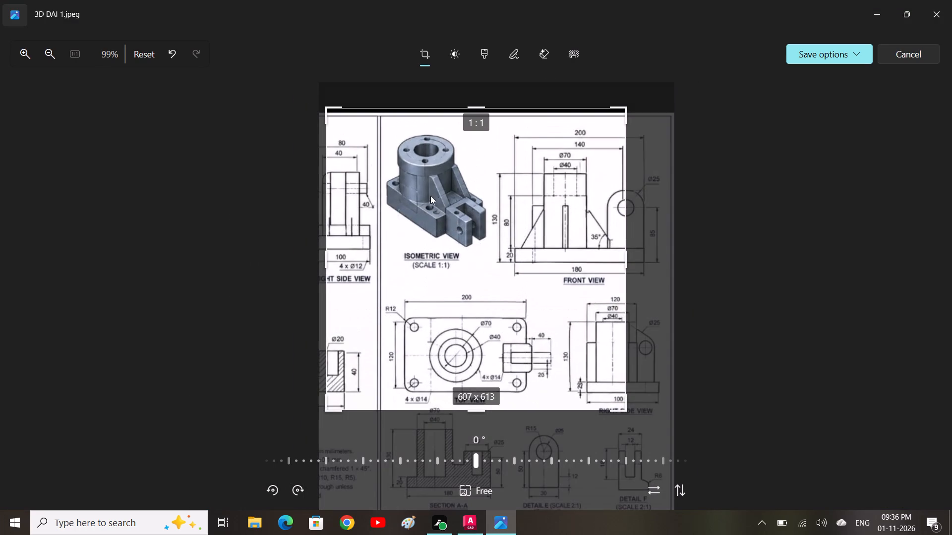
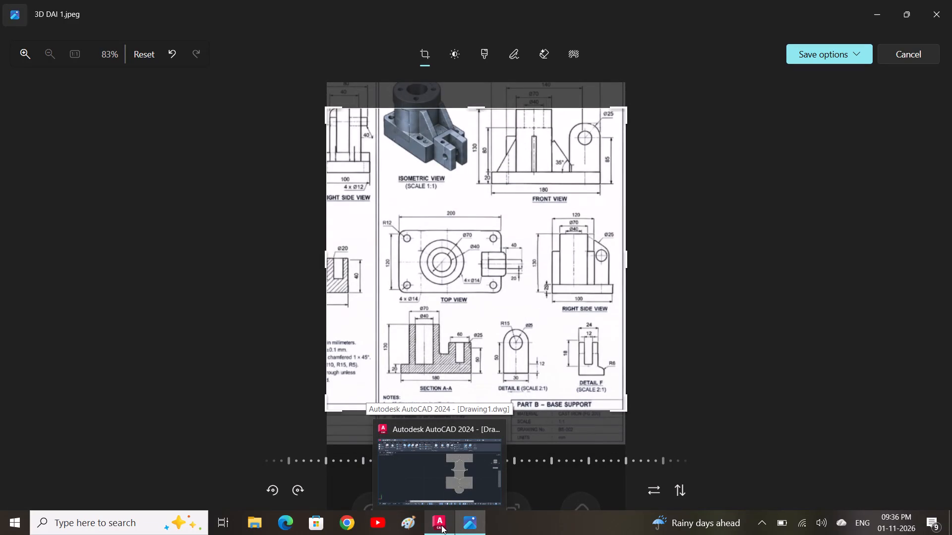
Minimise the Photos and AutoCAD windows and open the Fuji application from the desktop.
click(880, 16)
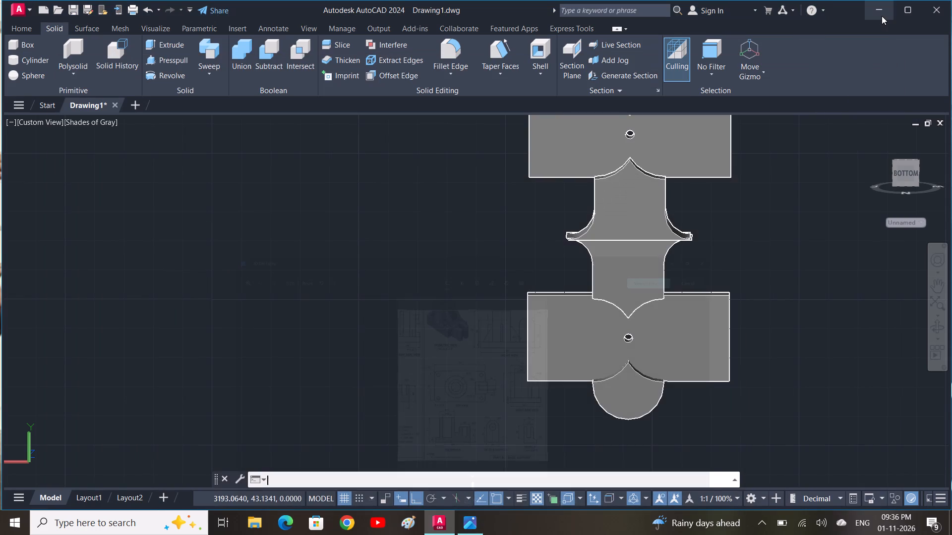
click(878, 6)
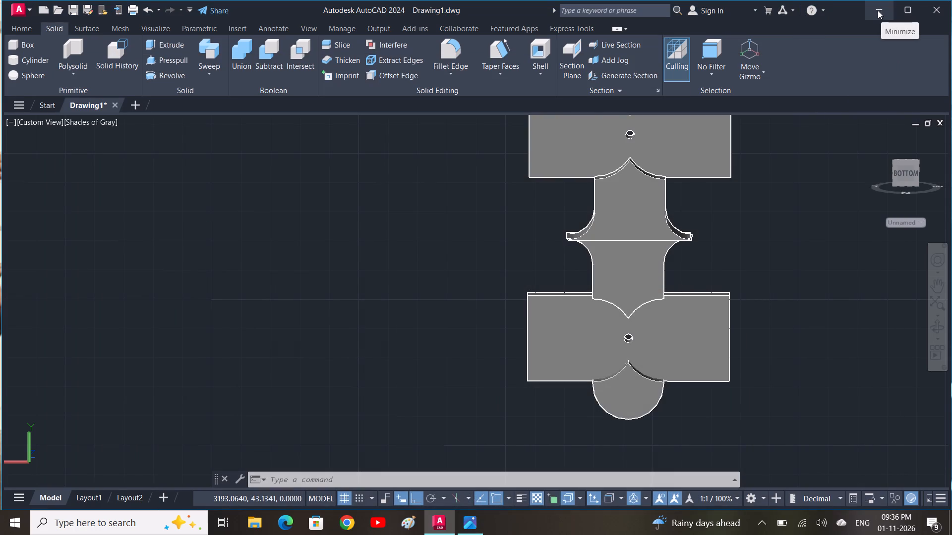
click(878, 10)
triple_click(72, 19)
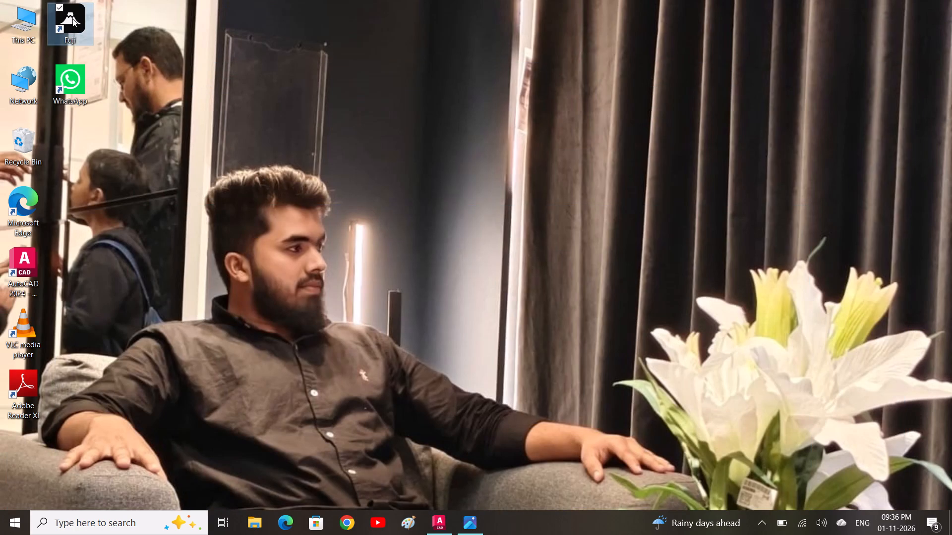
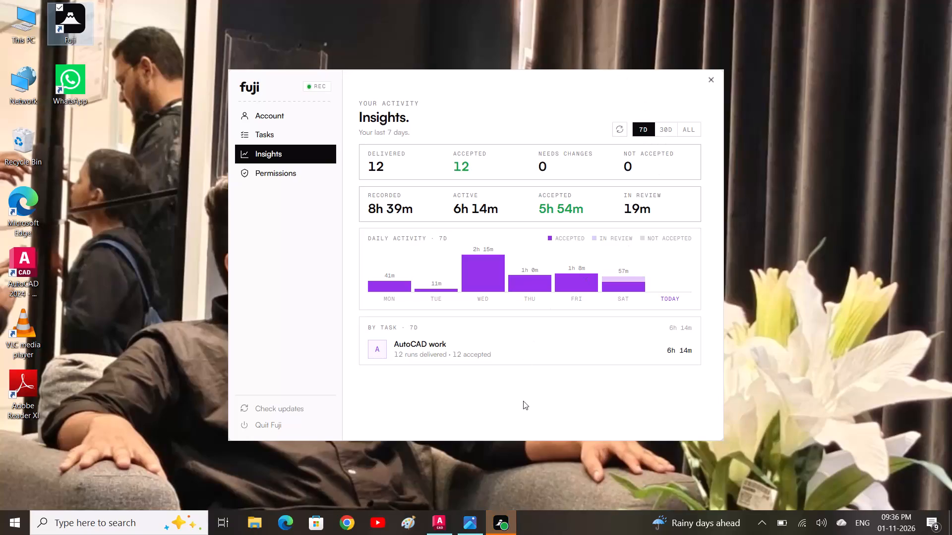
Switch to the 3D DAI 1 image, examine the Part B base support views, and return to AutoCAD.
click(442, 530)
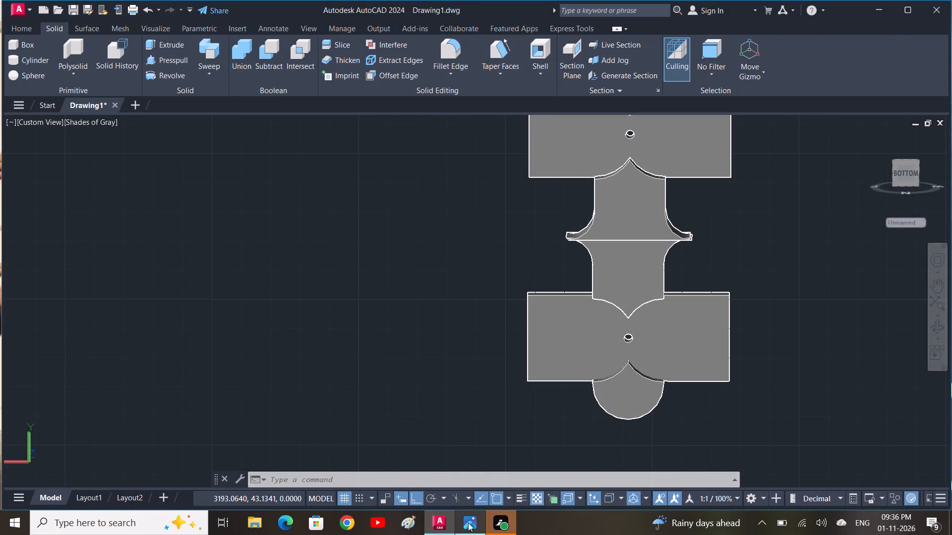
click(468, 523)
scroll(522, 287, down, 1)
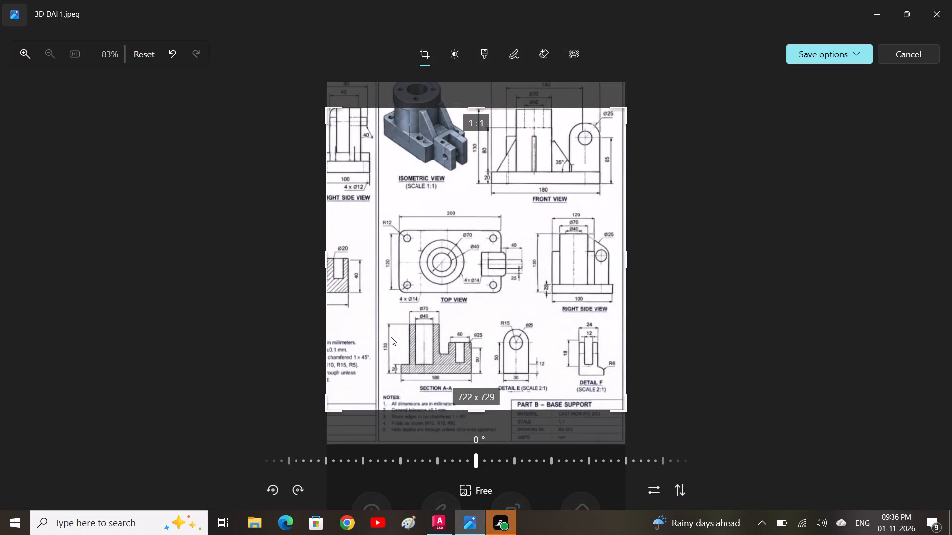
scroll(499, 278, down, 2)
middle_drag(476, 210, 480, 283)
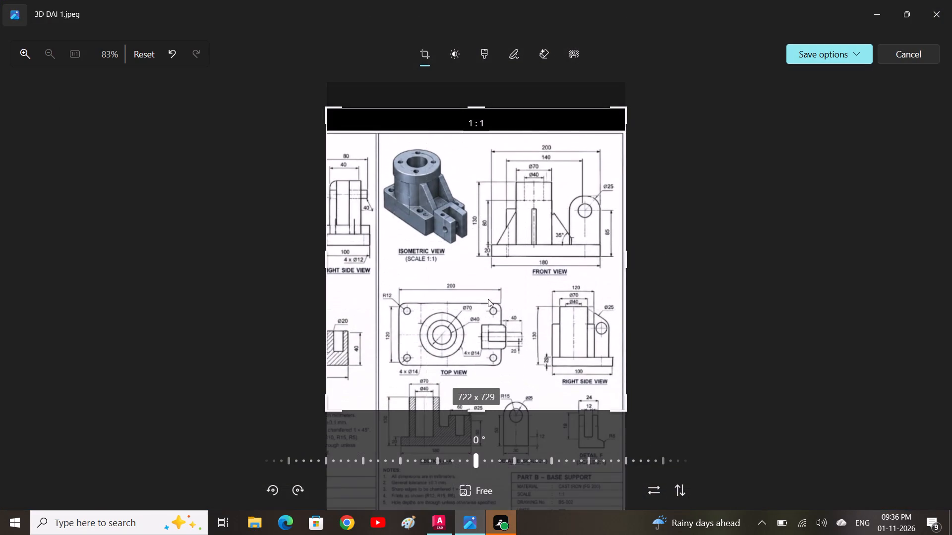
click(432, 522)
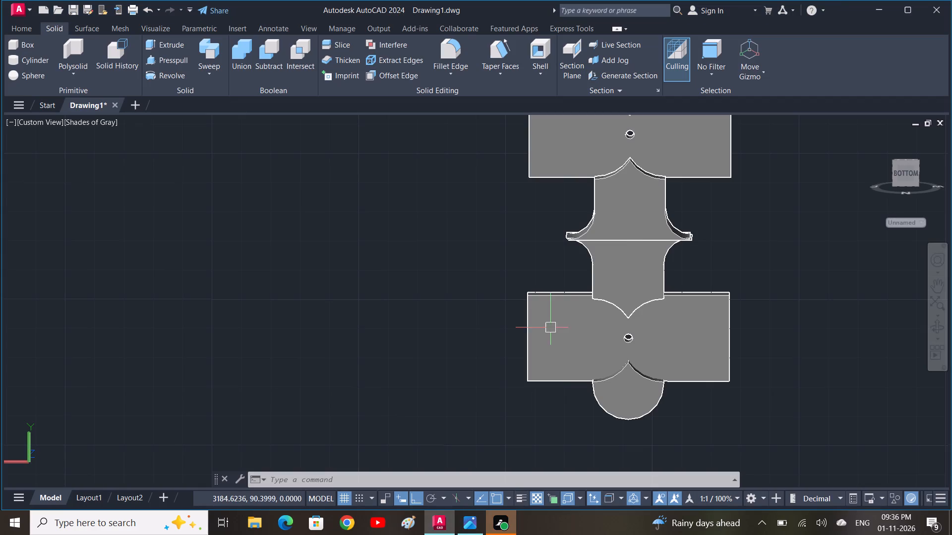
Erase the whole column of joined arc and box solids beside the base support model.
scroll(627, 259, down, 3)
click(667, 297)
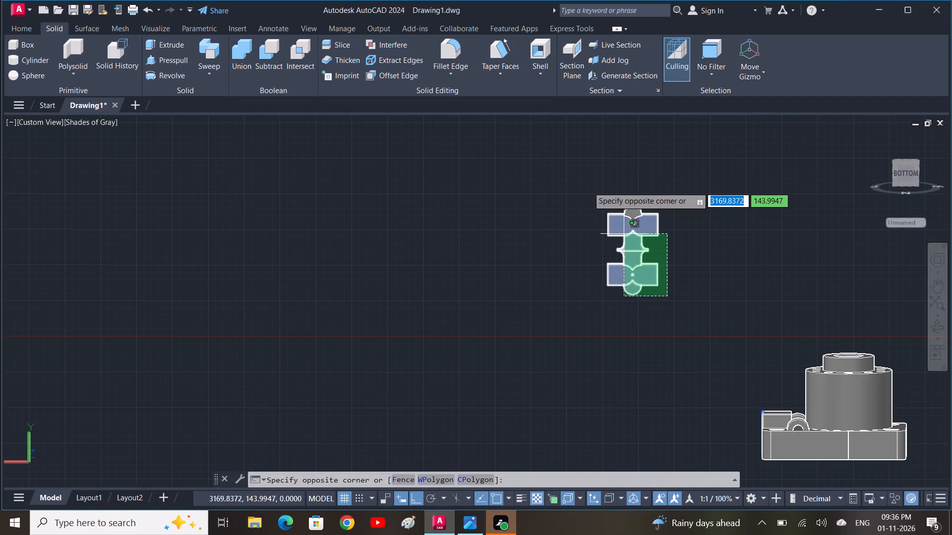
click(579, 173)
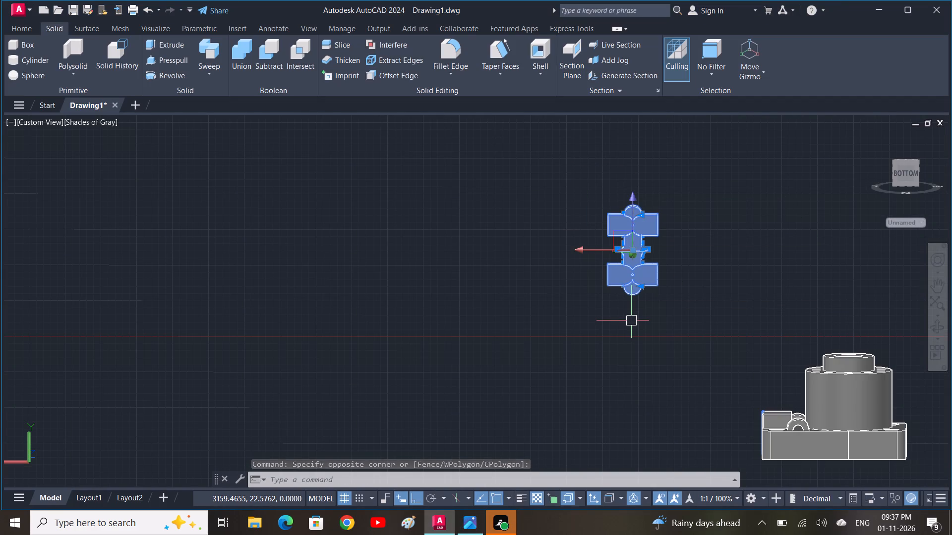
key(Delete)
Draw three concentric circles with radii of about 87, 56 and 29 in the empty area beside the base support model.
text(C)
key(space)
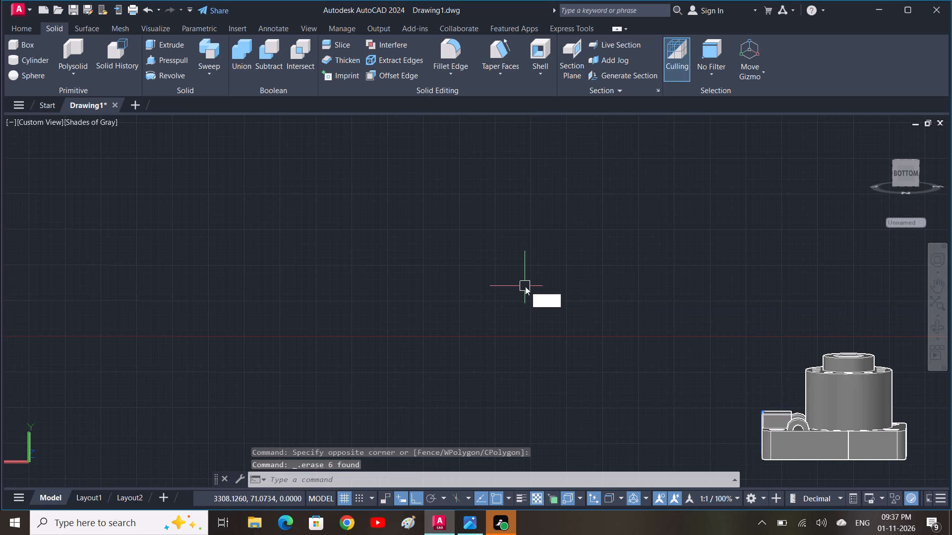
click(509, 261)
click(534, 323)
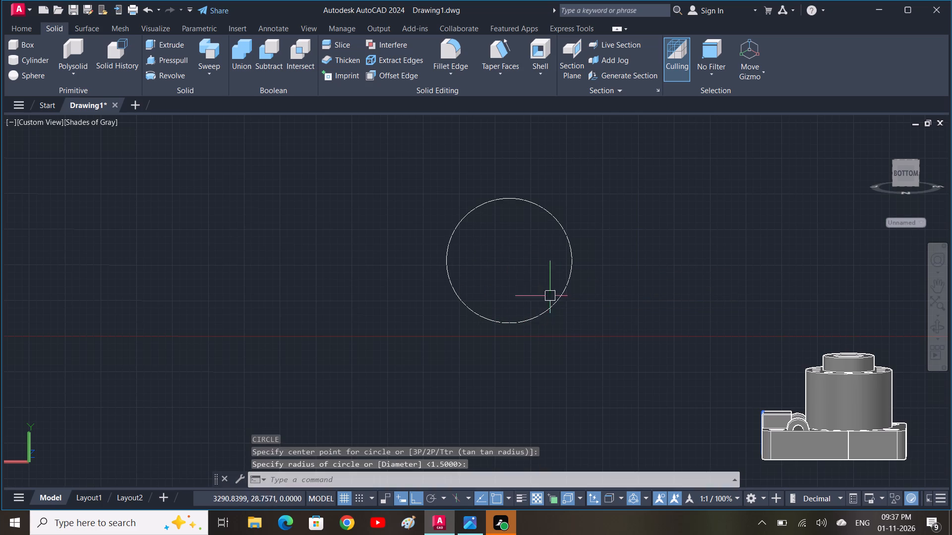
key(space)
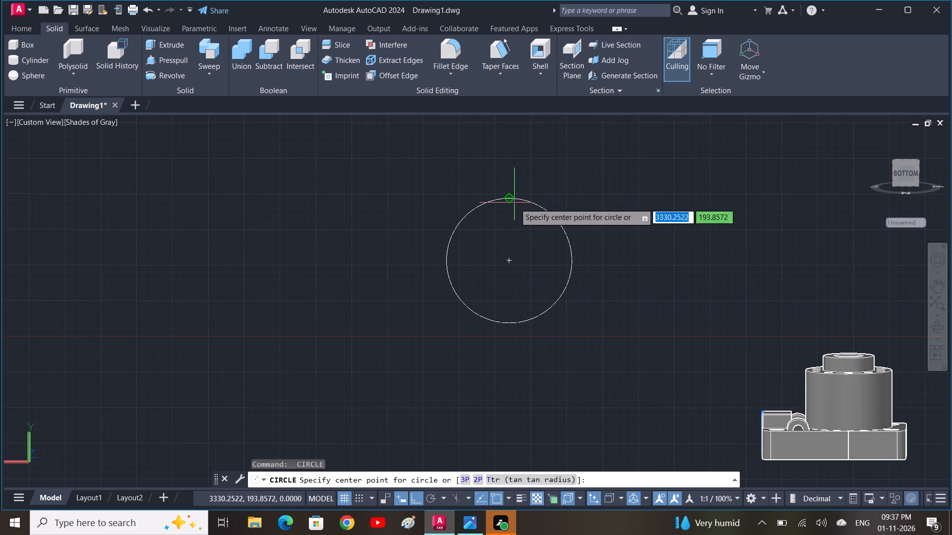
click(511, 260)
click(520, 301)
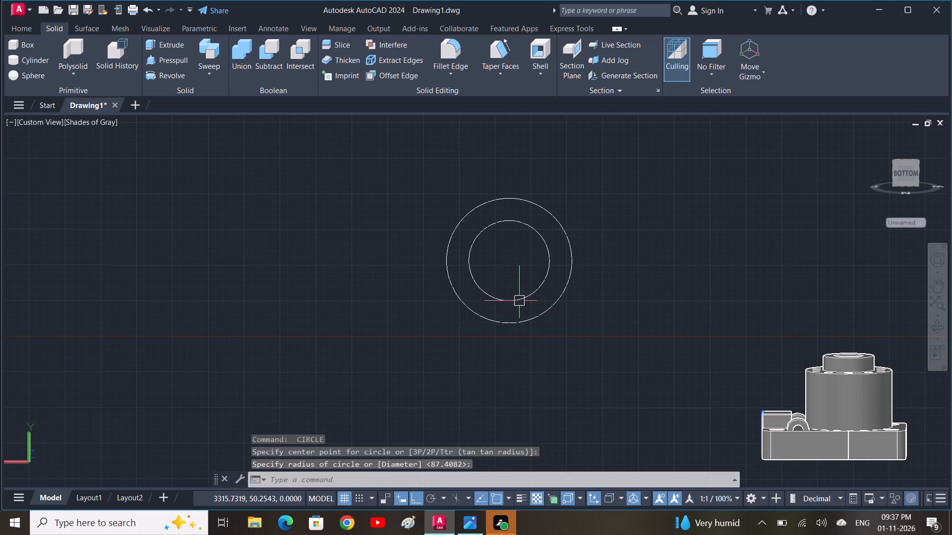
key(space)
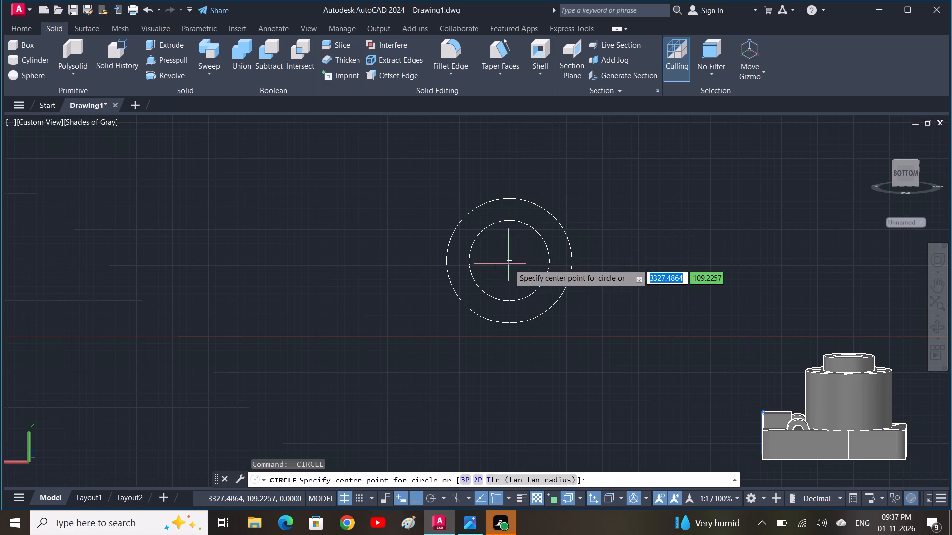
click(509, 264)
click(510, 282)
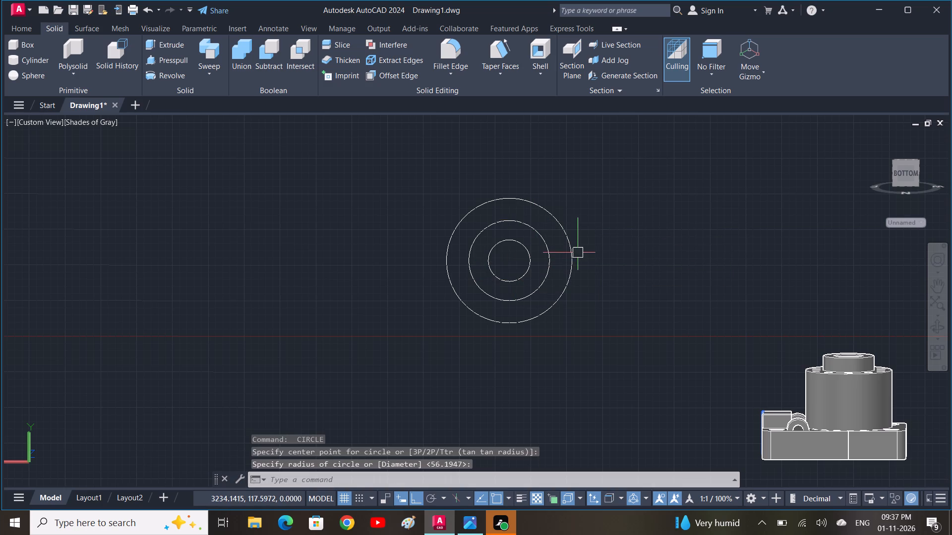
Draw two circles of about 58 radius, centred on the outer circle's upper and right quadrants and reaching the innermost circle.
text(C)
key(space)
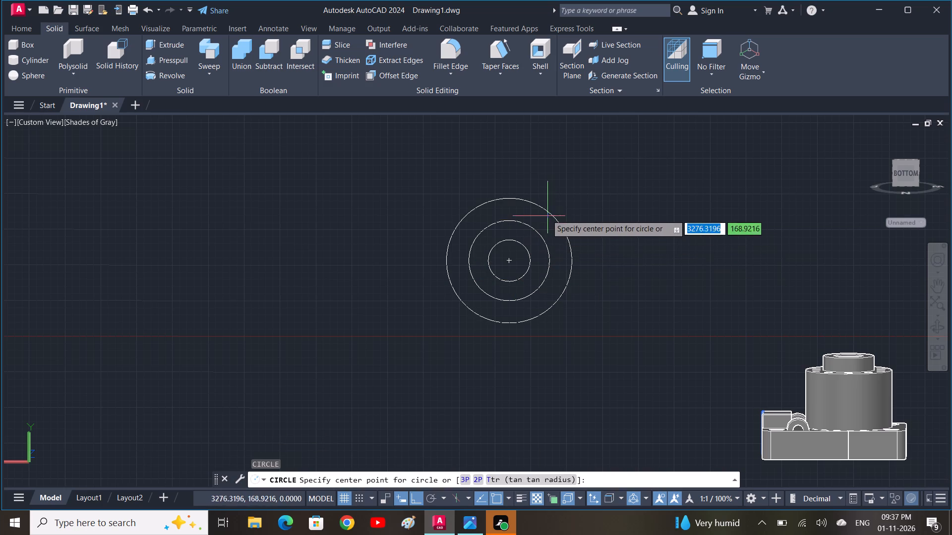
click(512, 197)
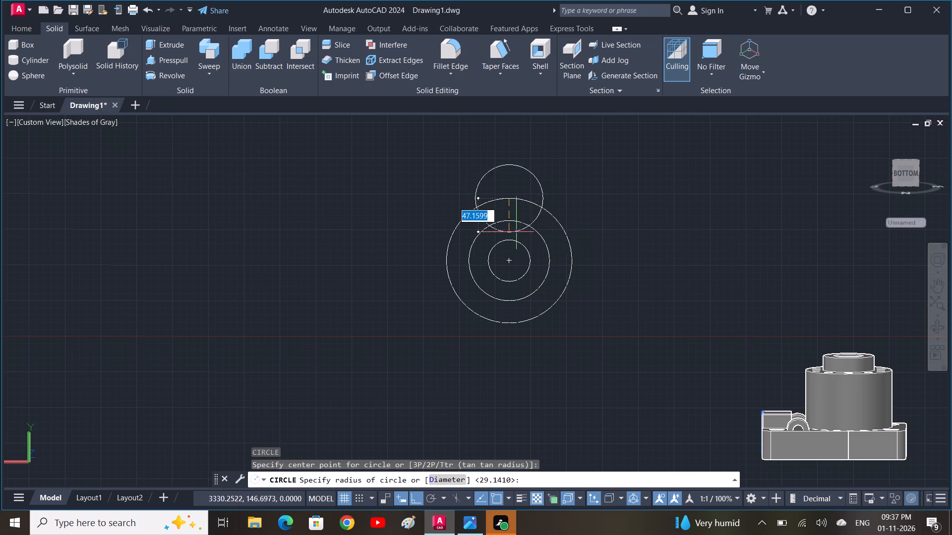
click(508, 241)
key(space)
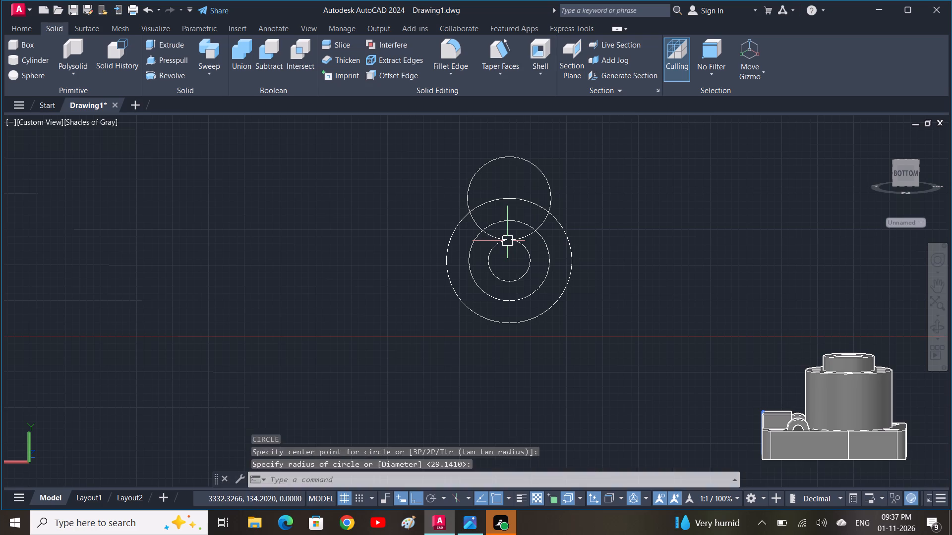
middle_drag(515, 285, 515, 249)
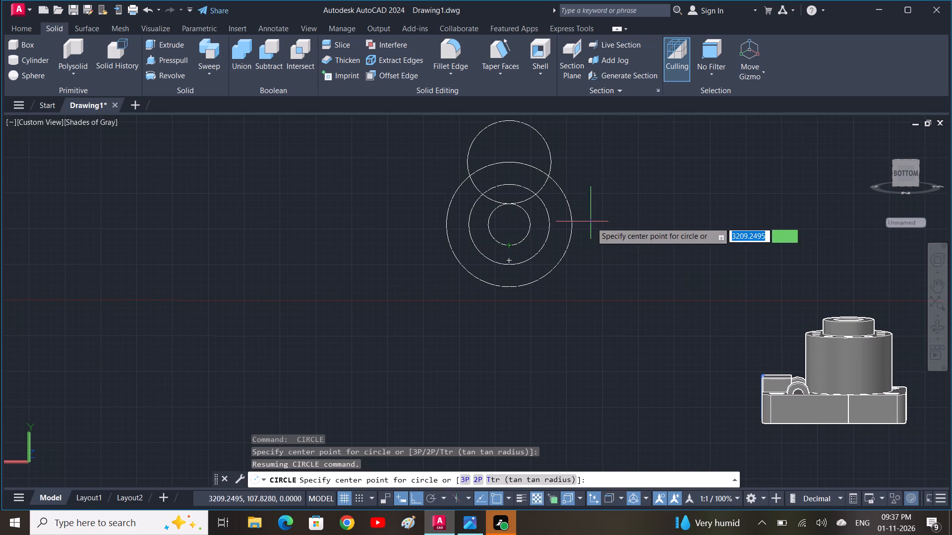
click(570, 227)
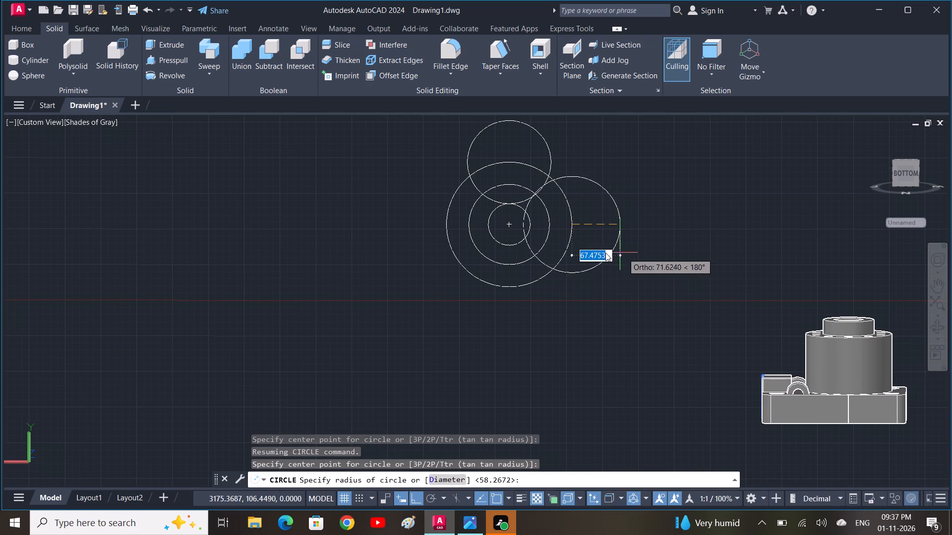
click(528, 222)
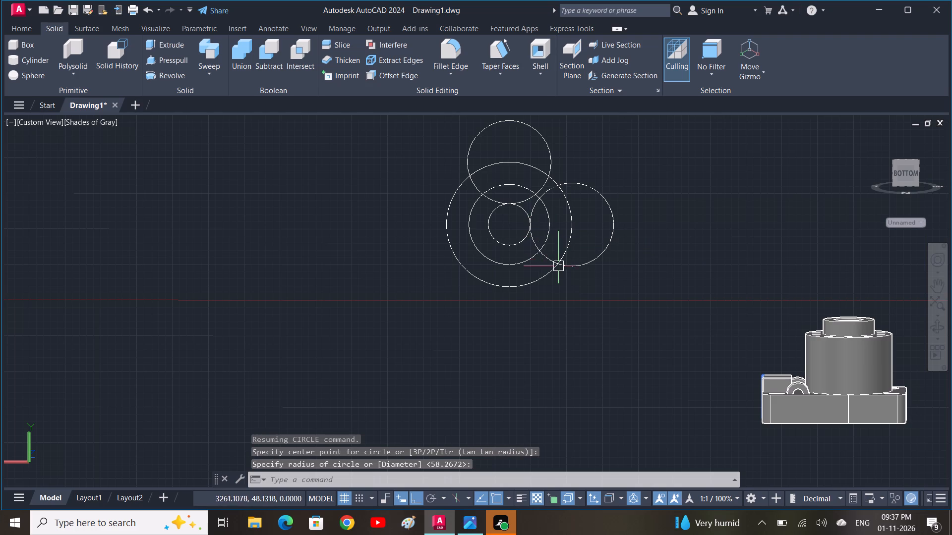
Mirror the two 58-radius circles about the vertical centre line of the concentric circles, keeping the originals.
click(608, 206)
click(536, 140)
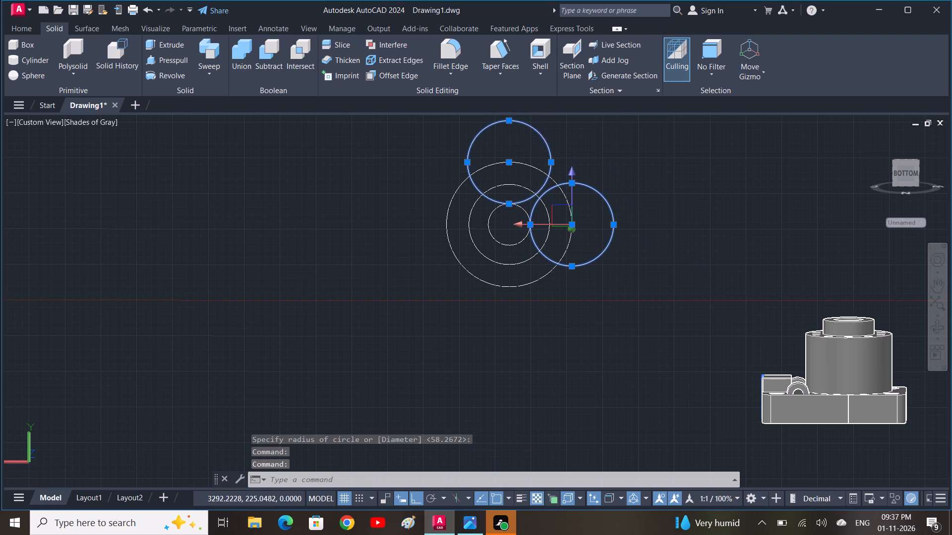
text(MI)
key(space)
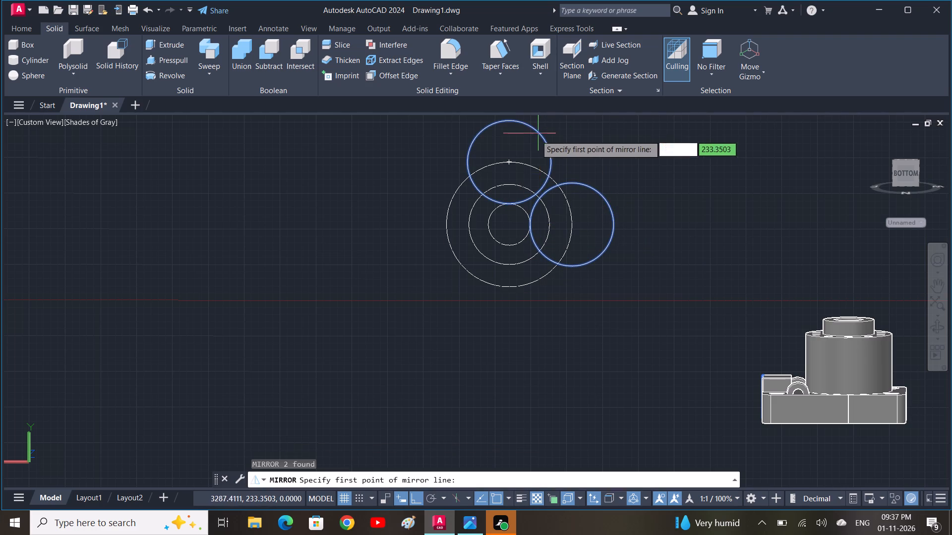
click(508, 160)
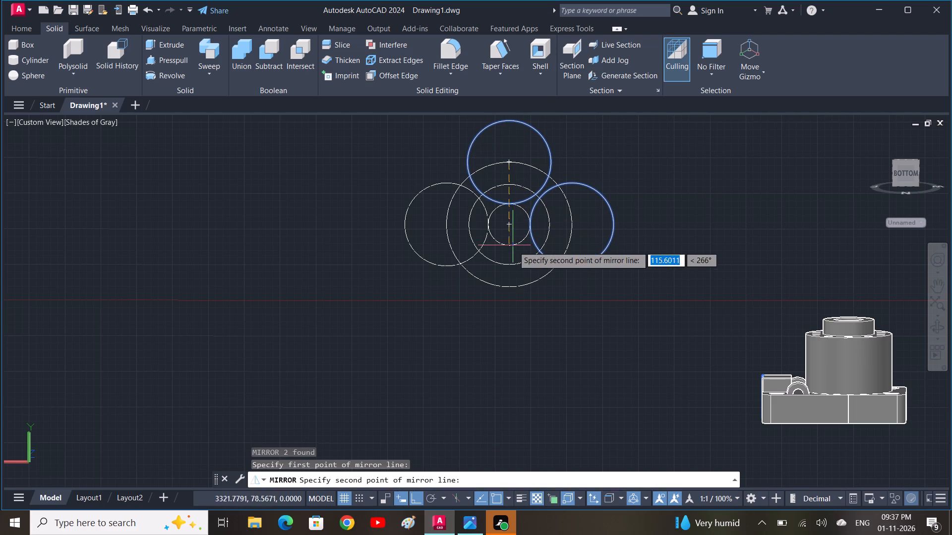
click(510, 288)
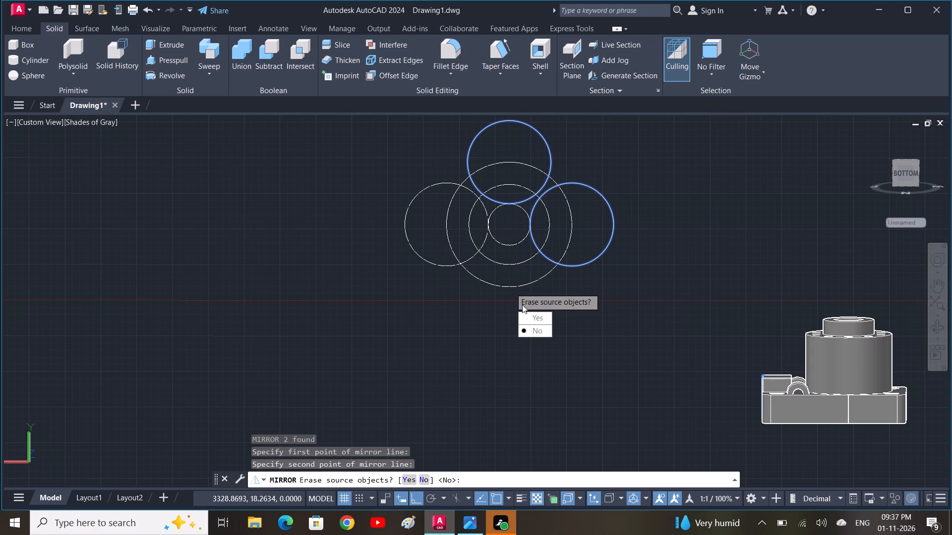
drag(525, 331, 510, 288)
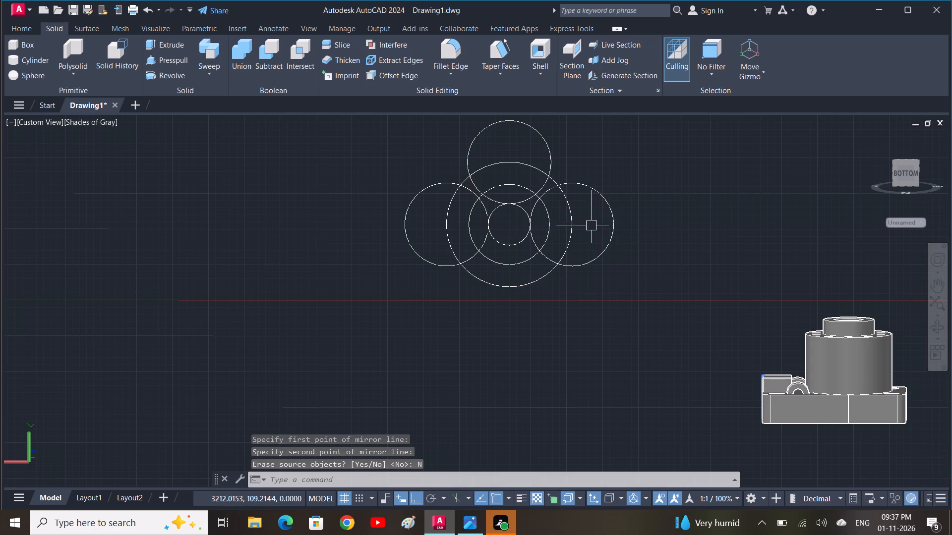
Draw a small circle of about 15 radius centred on the upper quadrant of the middle concentric circle.
text(C)
key(space)
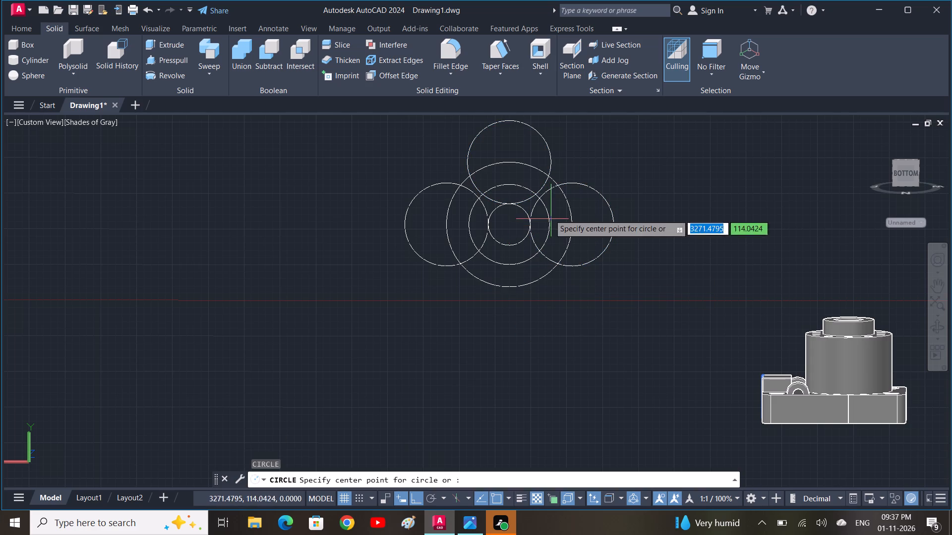
click(509, 182)
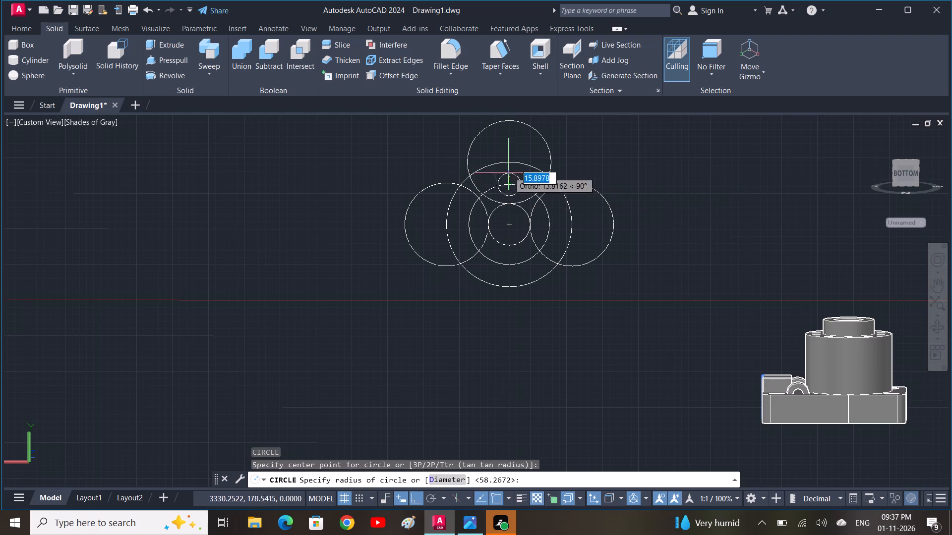
click(507, 174)
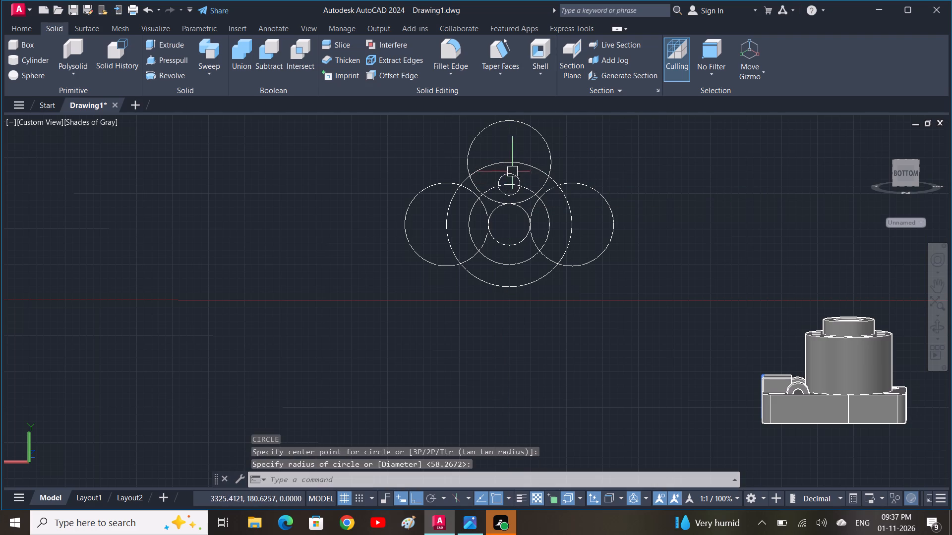
Make a polar array of the small circle around the common centre with 6 items filling 360 degrees.
click(515, 177)
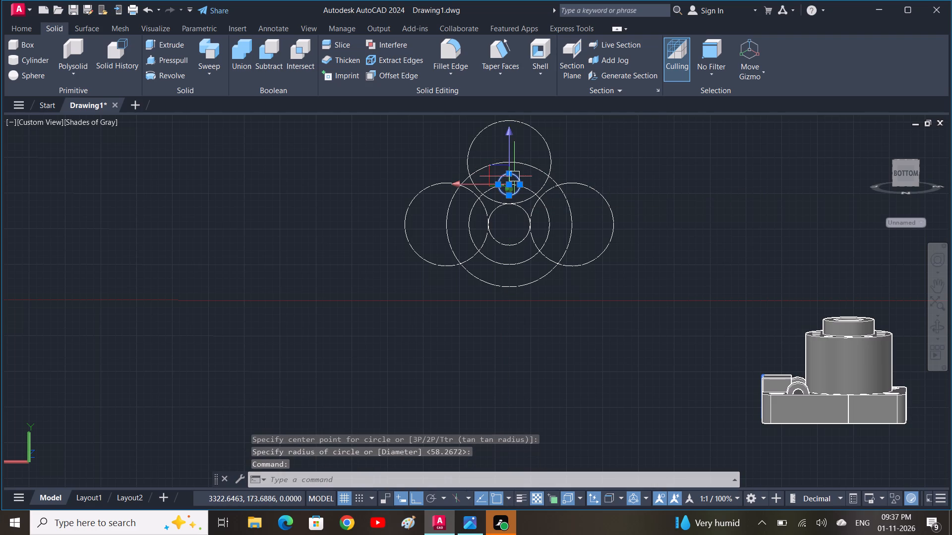
text(AR)
click(537, 203)
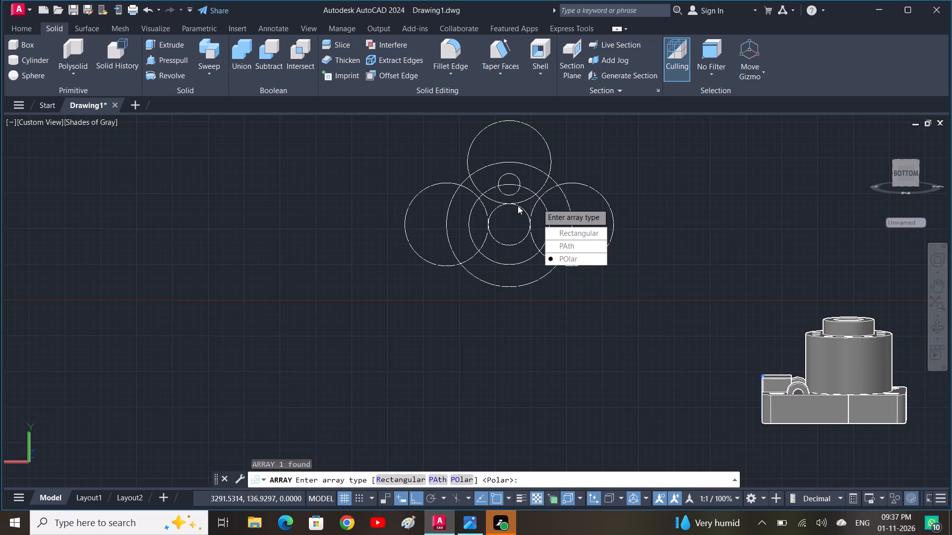
drag(563, 256, 537, 203)
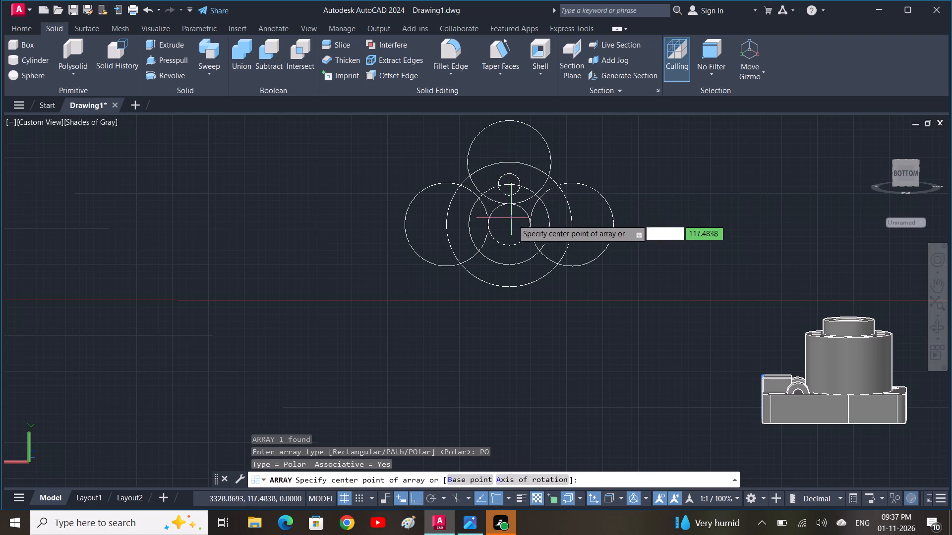
click(510, 225)
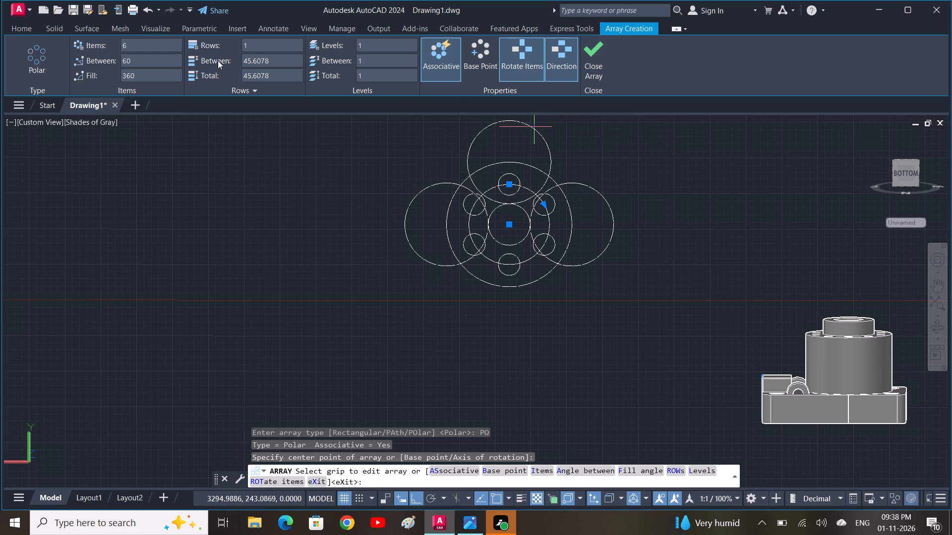
key(Escape)
Mirror the upper 58-radius circle about the horizontal centre line of the concentric circles, keeping the original.
click(544, 150)
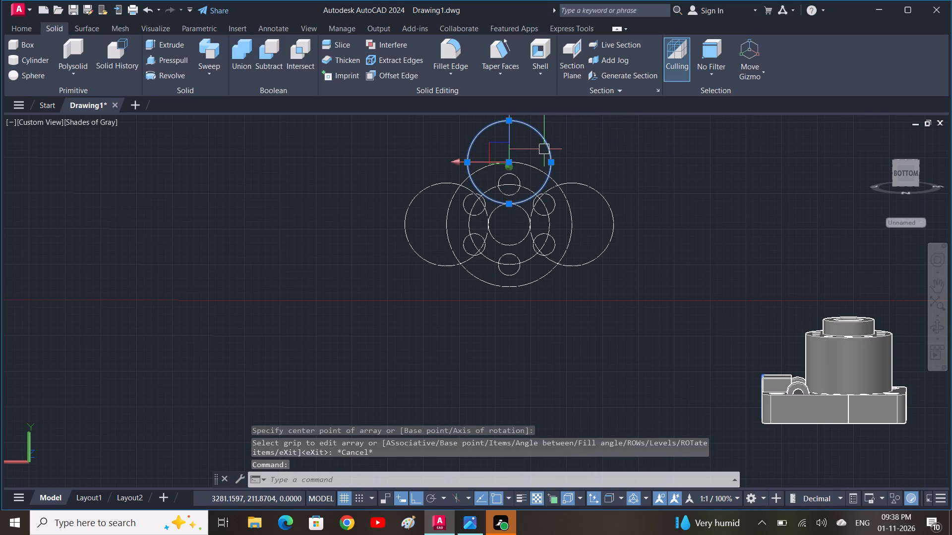
text(MI)
key(space)
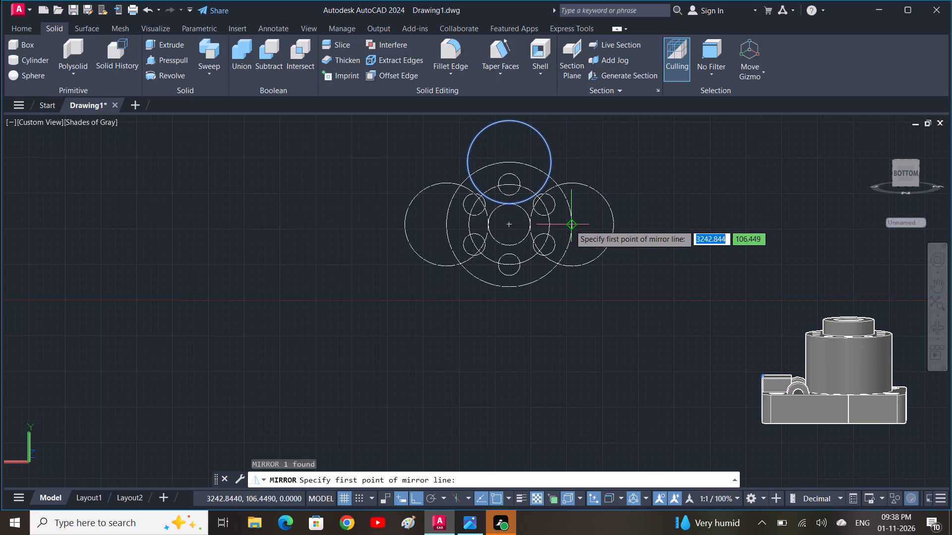
click(572, 224)
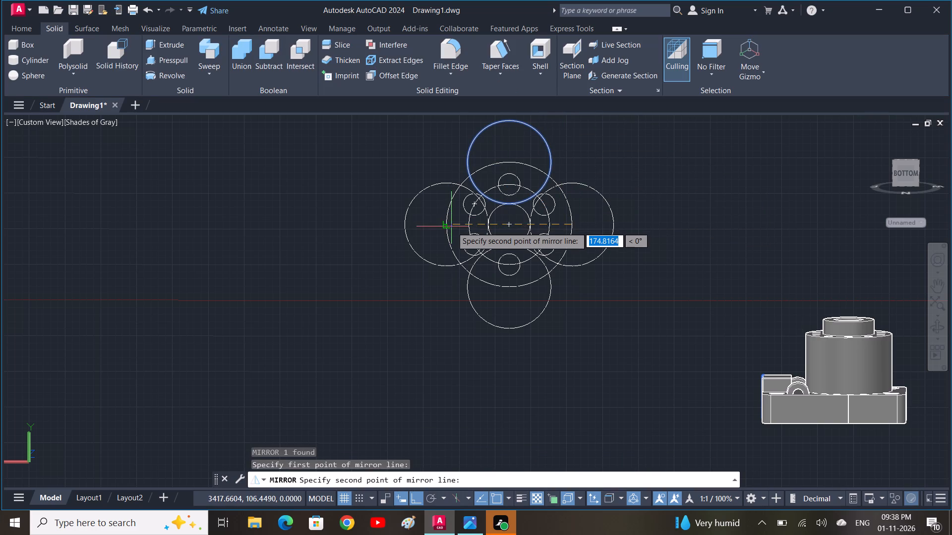
click(447, 226)
click(468, 268)
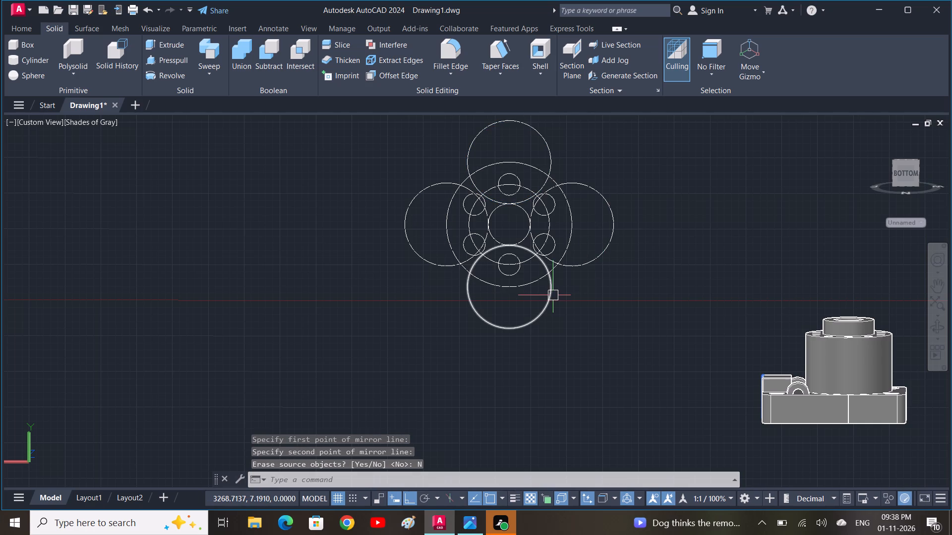
Trim the lower 58-radius circle's arcs inside the large concentric circle, plus the left circle's lower arc just inside it.
key(t)
text(R)
key(space)
scroll(537, 262, up, 2)
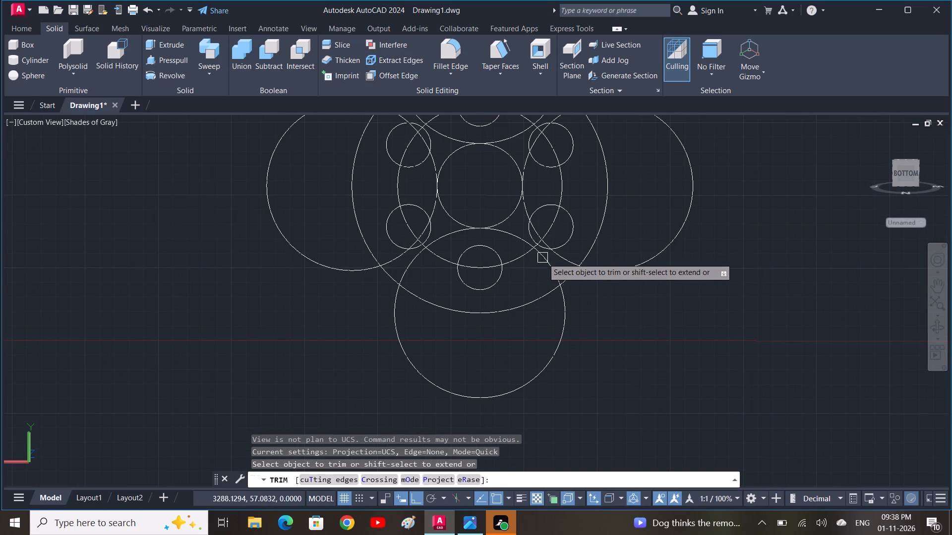
click(544, 258)
click(523, 240)
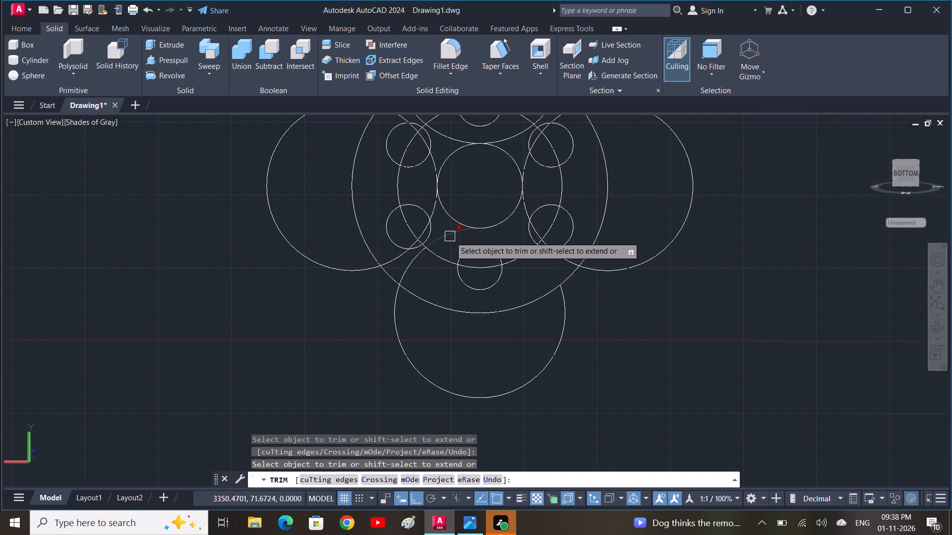
click(450, 235)
click(419, 263)
click(405, 261)
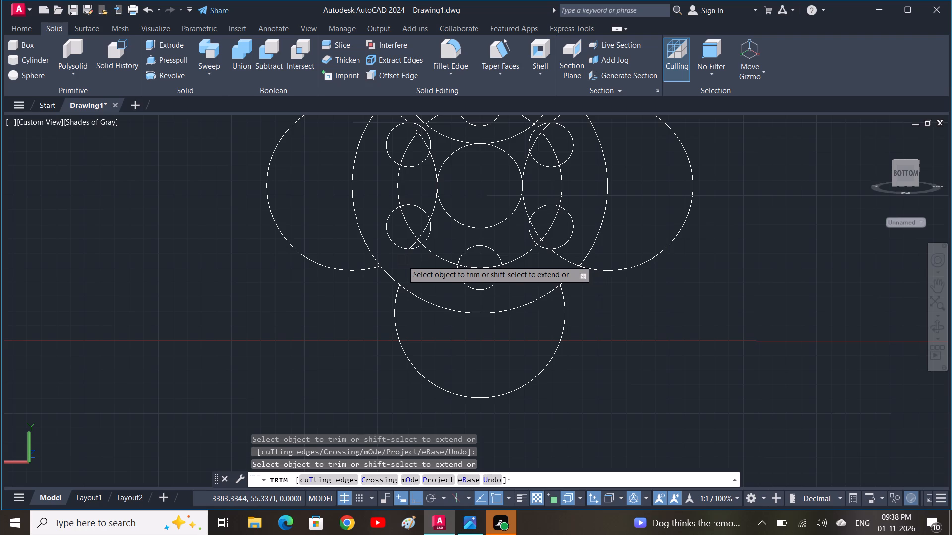
Trim the upper 58-radius circle's arcs inside the large concentric circle, and the nearby inner arc ends of the side circles.
middle_drag(450, 246, 432, 323)
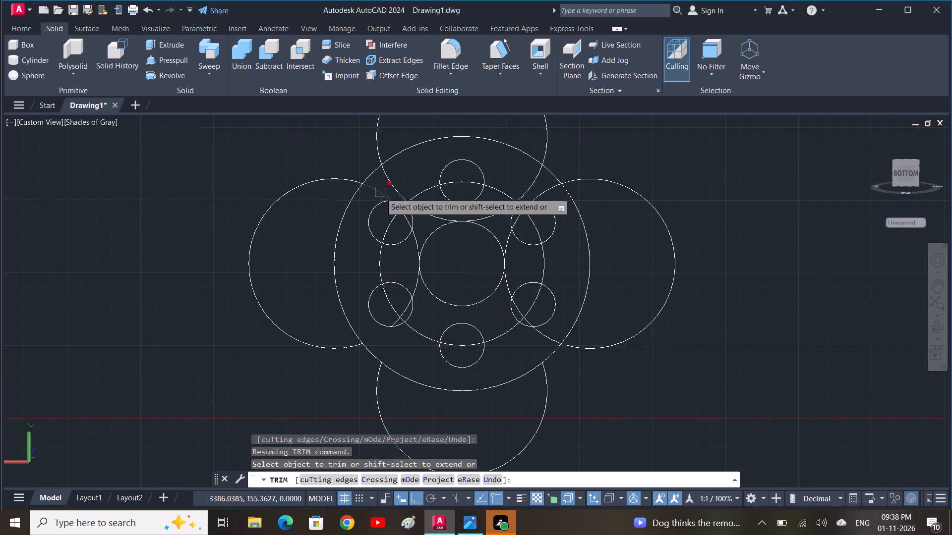
click(380, 192)
click(396, 182)
click(393, 183)
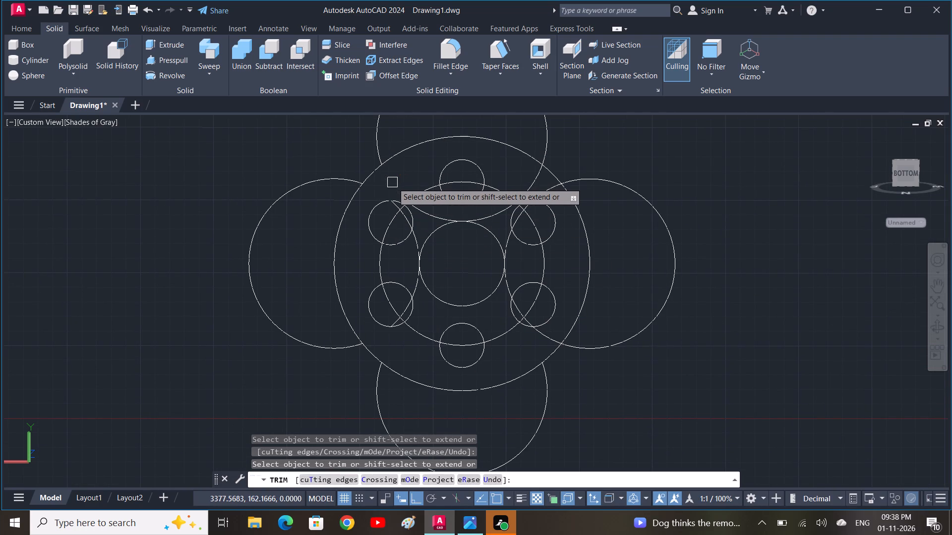
scroll(420, 213, up, 2)
click(439, 229)
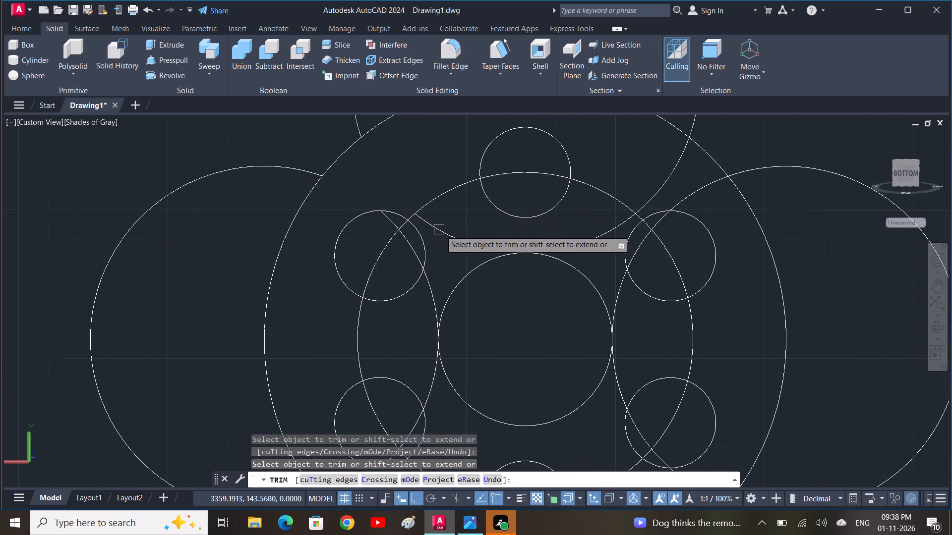
click(442, 233)
scroll(521, 232, down, 1)
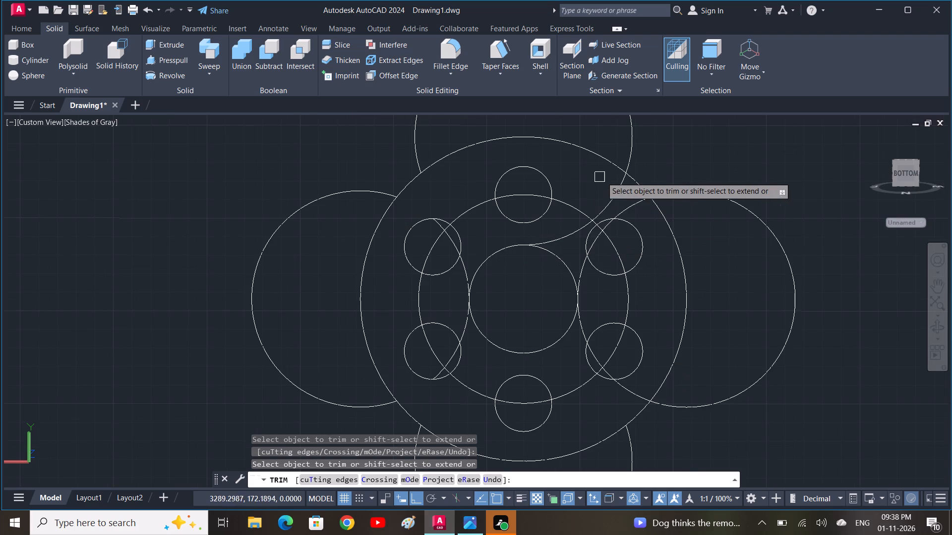
click(617, 192)
click(619, 192)
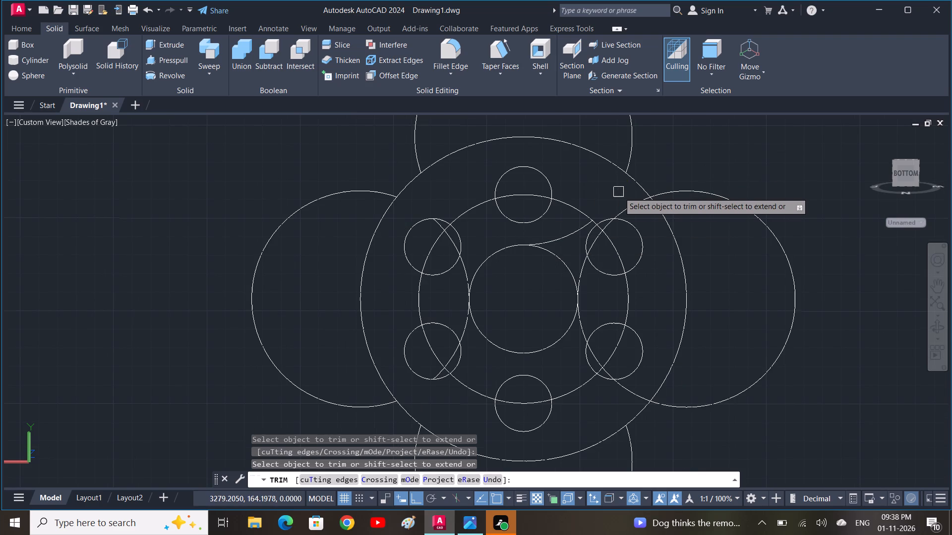
double_click(630, 205)
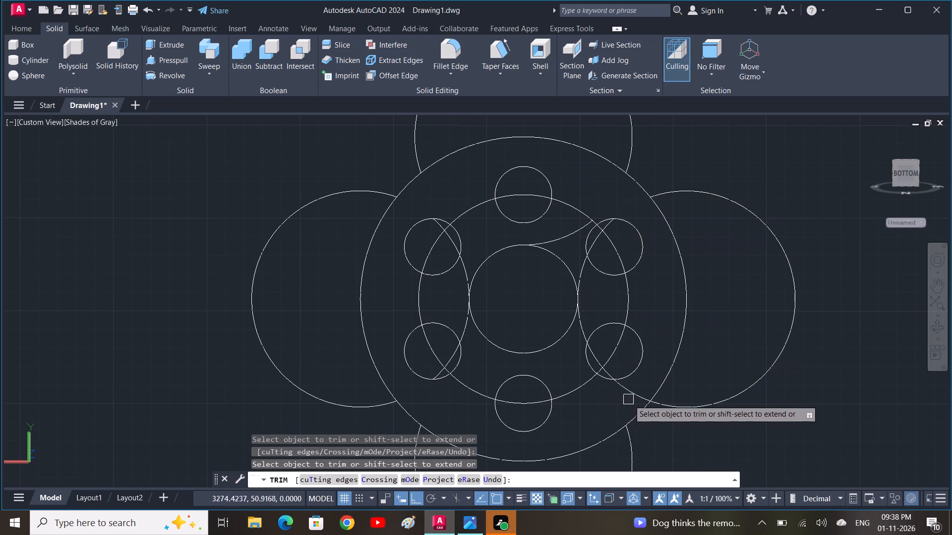
click(632, 394)
key(Escape)
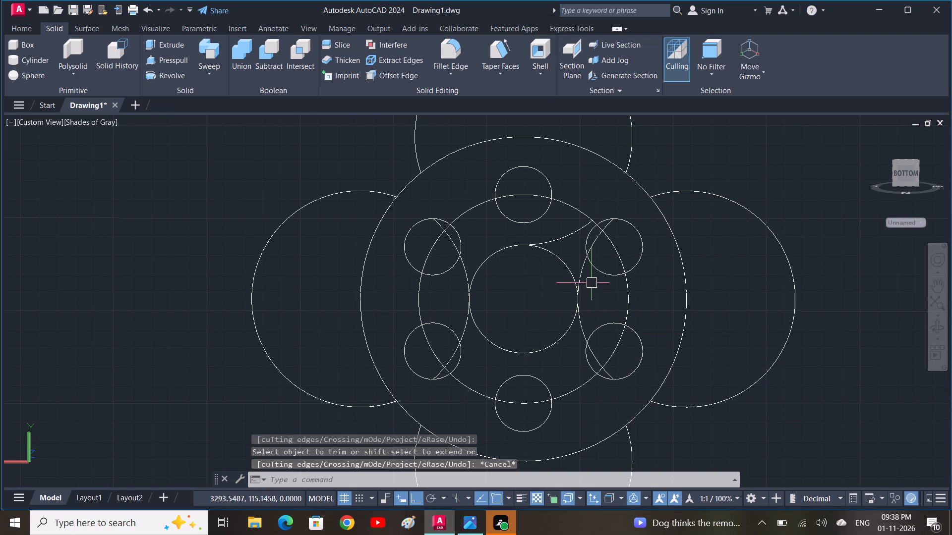
Erase the leftover arcs of the side and upper 58-radius circles inside the large concentric circle.
click(583, 276)
click(570, 237)
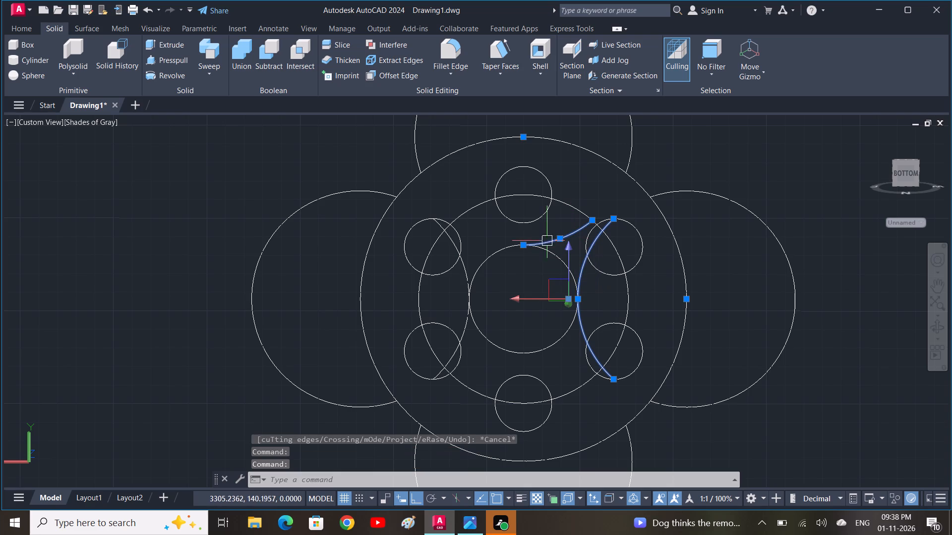
click(463, 268)
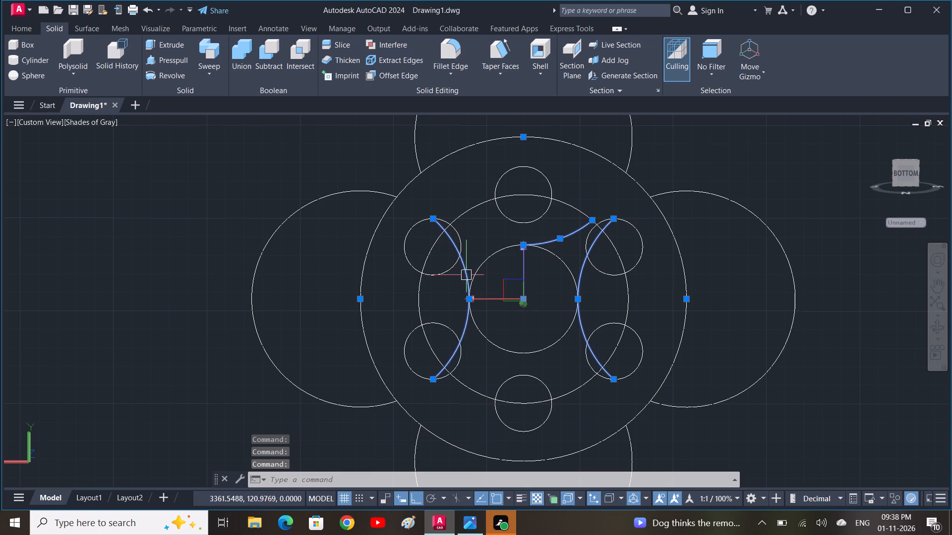
key(Delete)
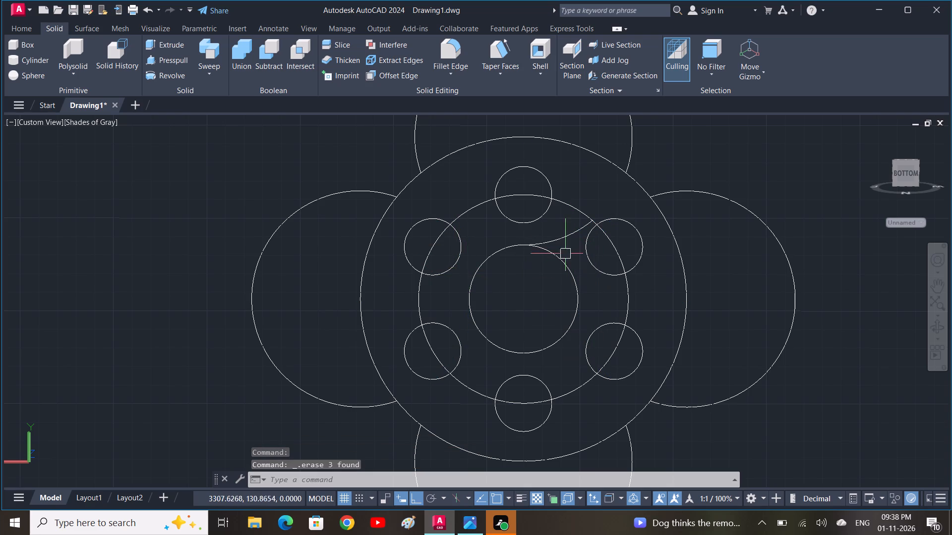
click(571, 232)
key(Delete)
scroll(570, 240, down, 1)
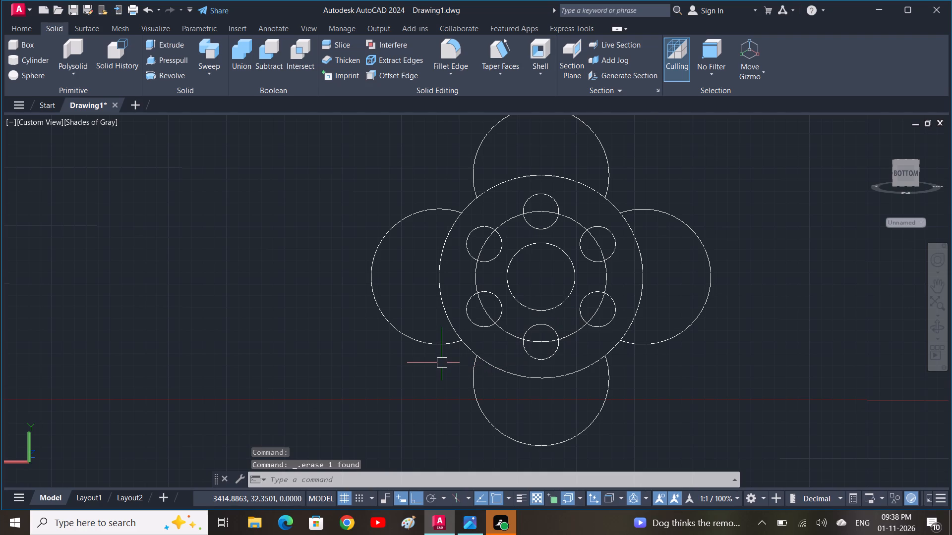
Draw a Tan, Tan, Tan circle touching the large concentric circle, the left lobe and the lower lobe.
scroll(465, 356, up, 1)
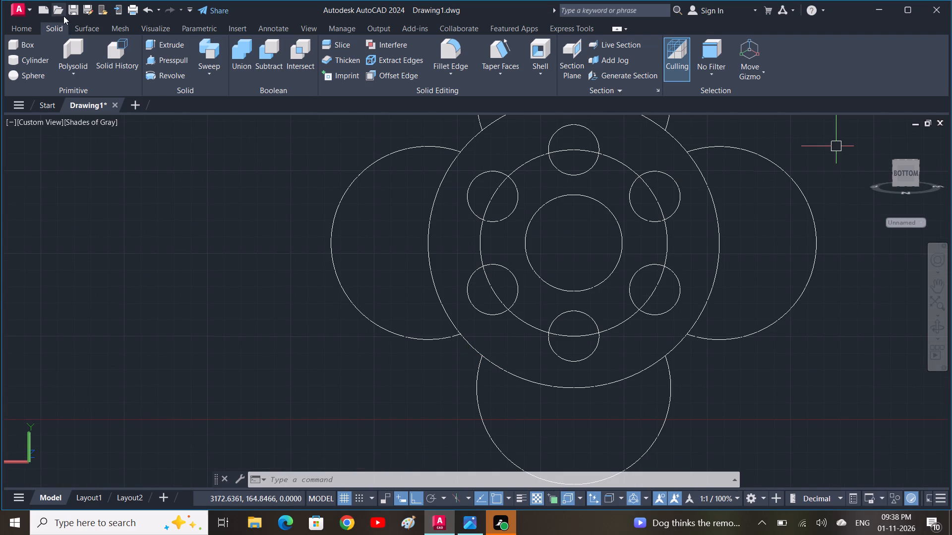
click(33, 30)
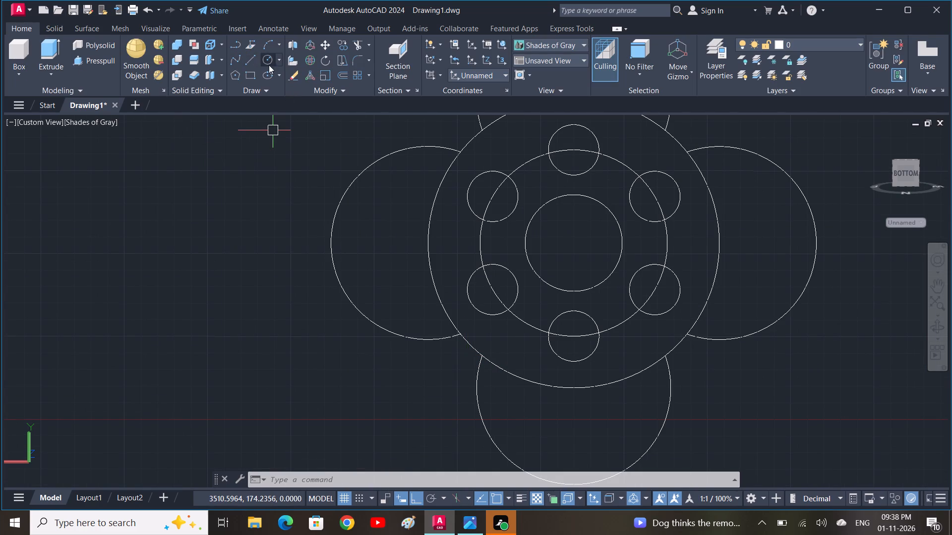
click(279, 58)
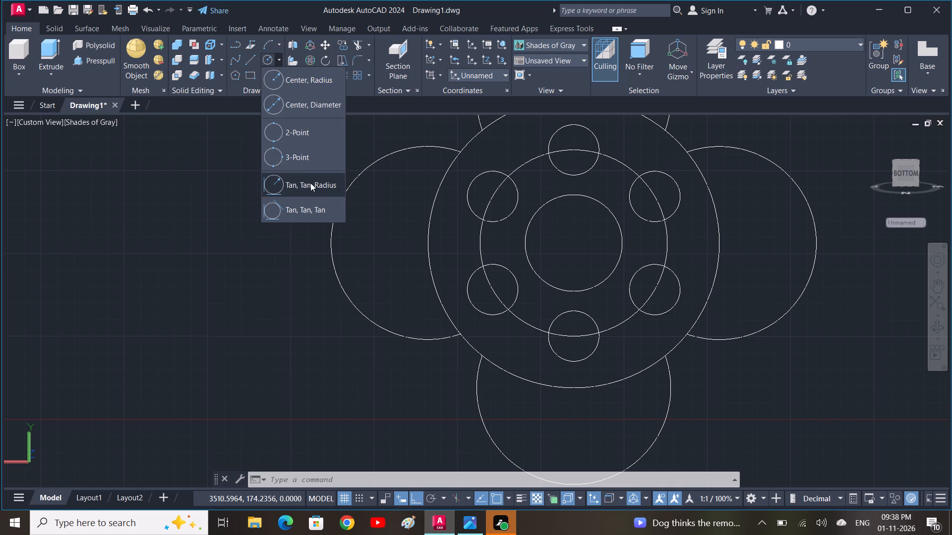
click(313, 212)
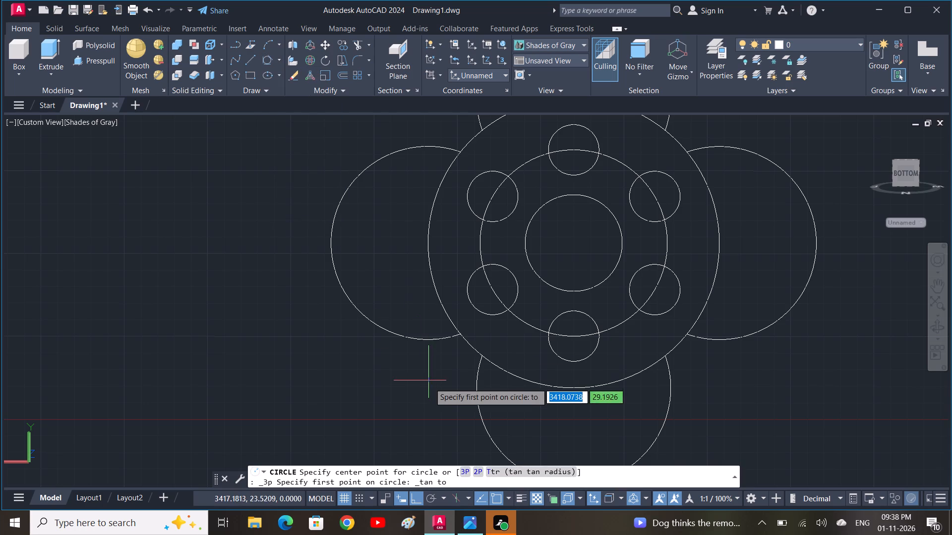
click(467, 345)
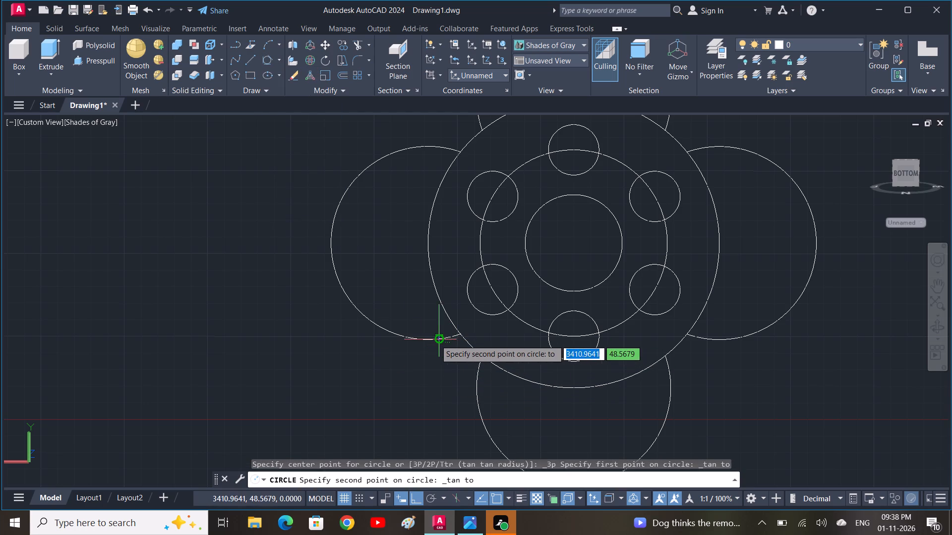
click(431, 339)
click(475, 376)
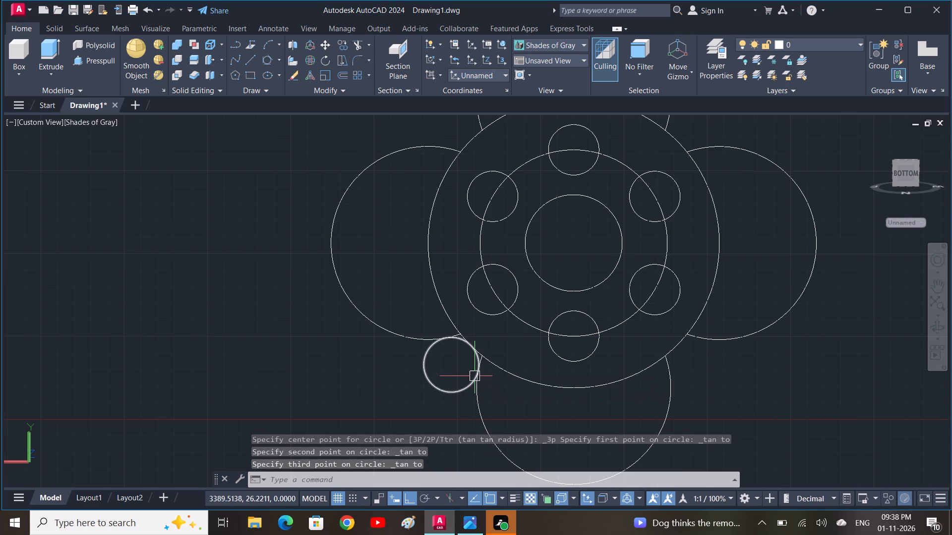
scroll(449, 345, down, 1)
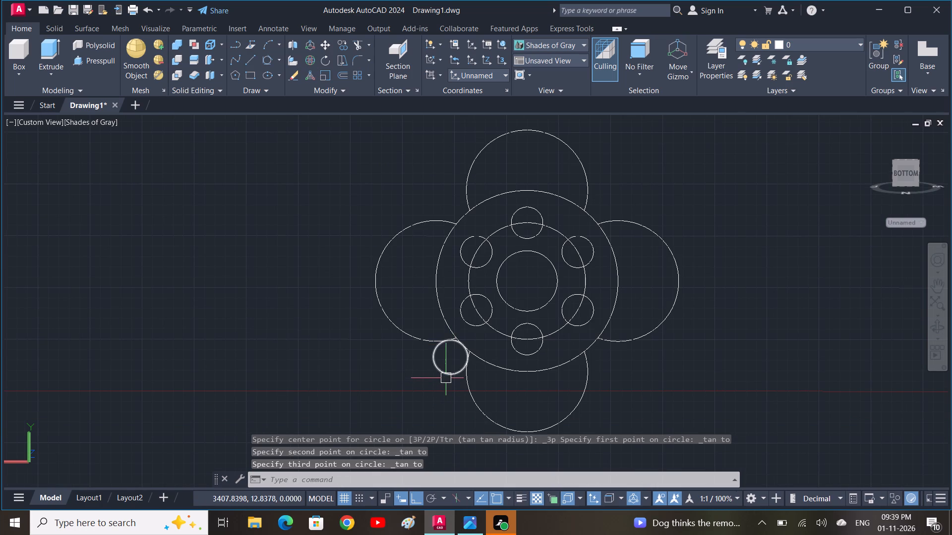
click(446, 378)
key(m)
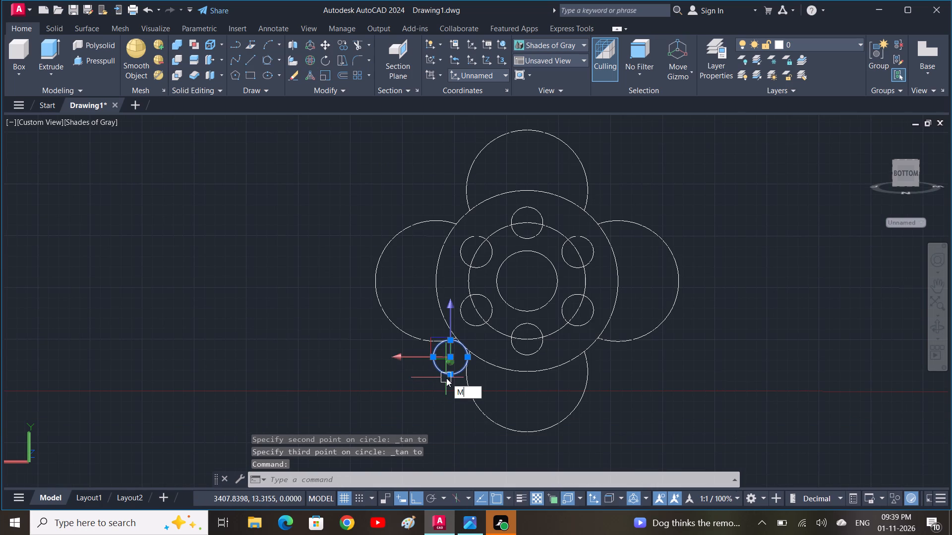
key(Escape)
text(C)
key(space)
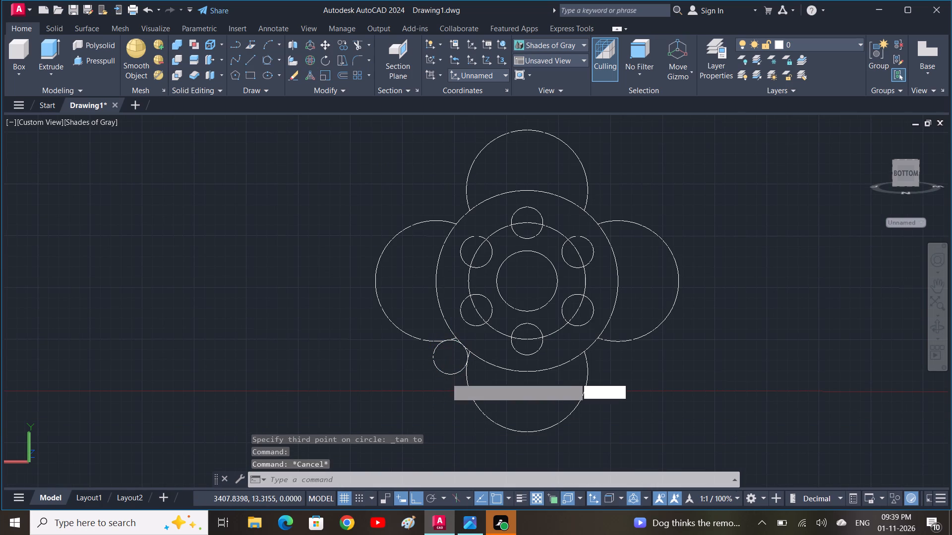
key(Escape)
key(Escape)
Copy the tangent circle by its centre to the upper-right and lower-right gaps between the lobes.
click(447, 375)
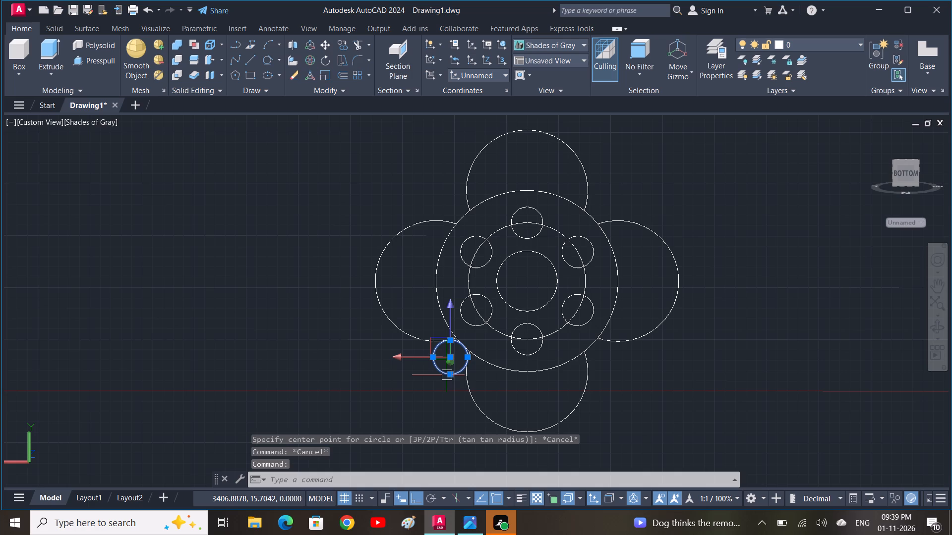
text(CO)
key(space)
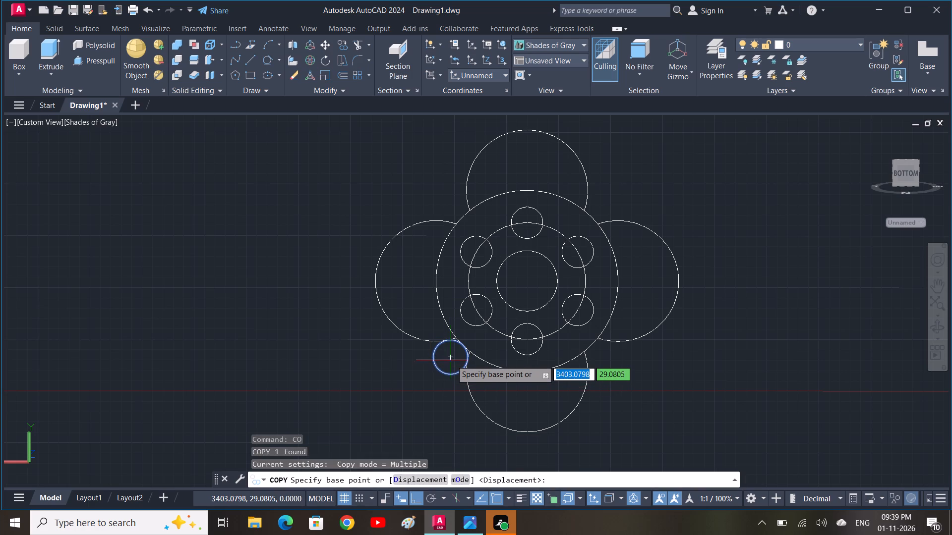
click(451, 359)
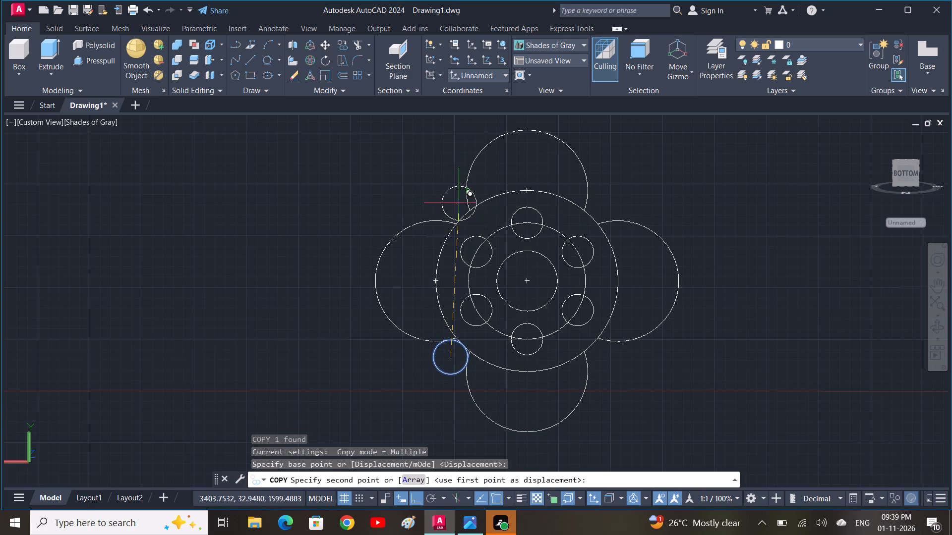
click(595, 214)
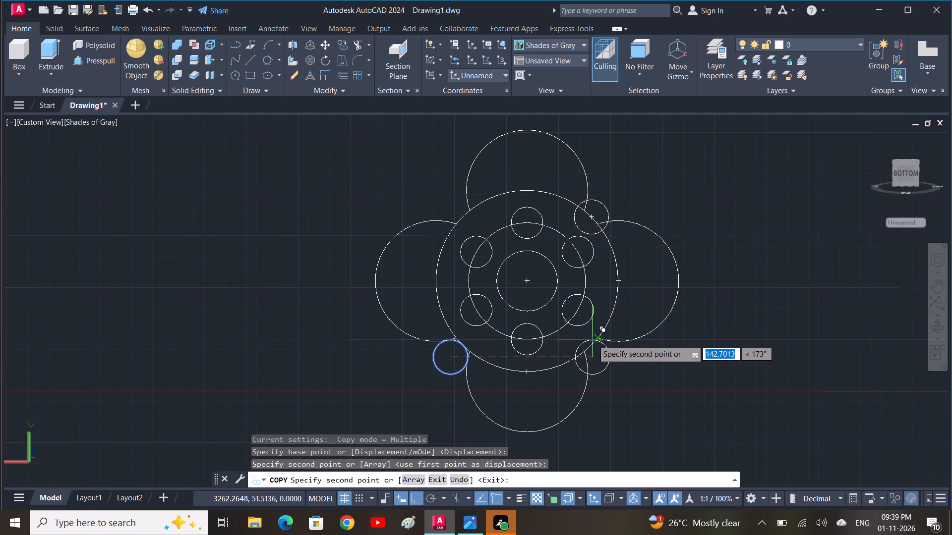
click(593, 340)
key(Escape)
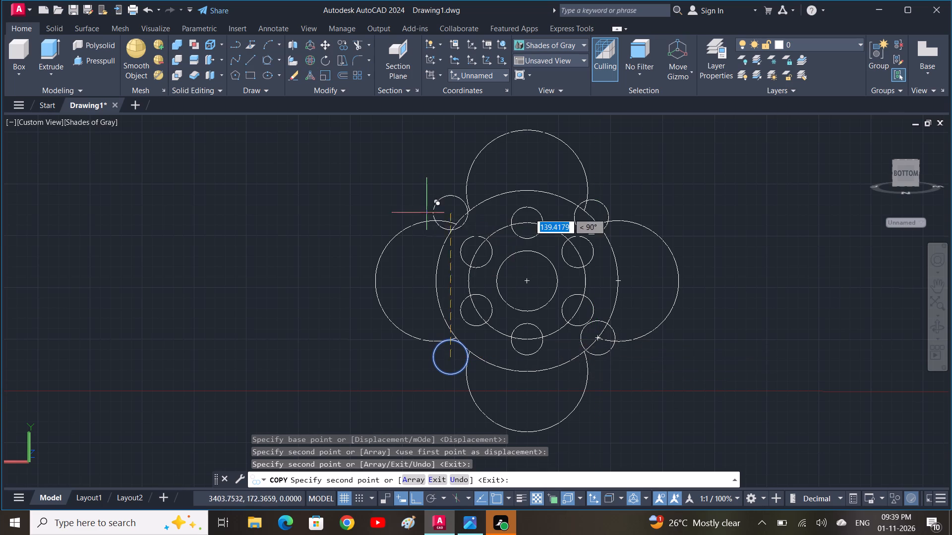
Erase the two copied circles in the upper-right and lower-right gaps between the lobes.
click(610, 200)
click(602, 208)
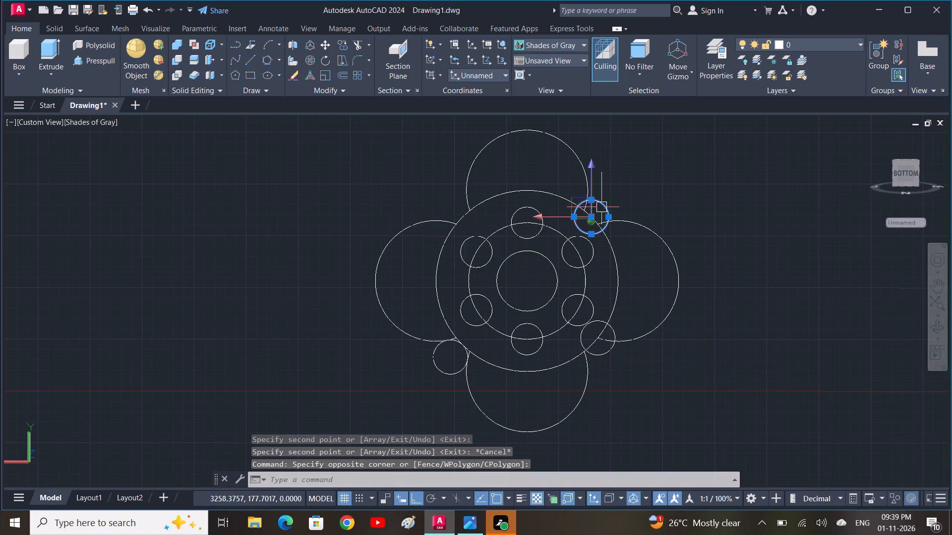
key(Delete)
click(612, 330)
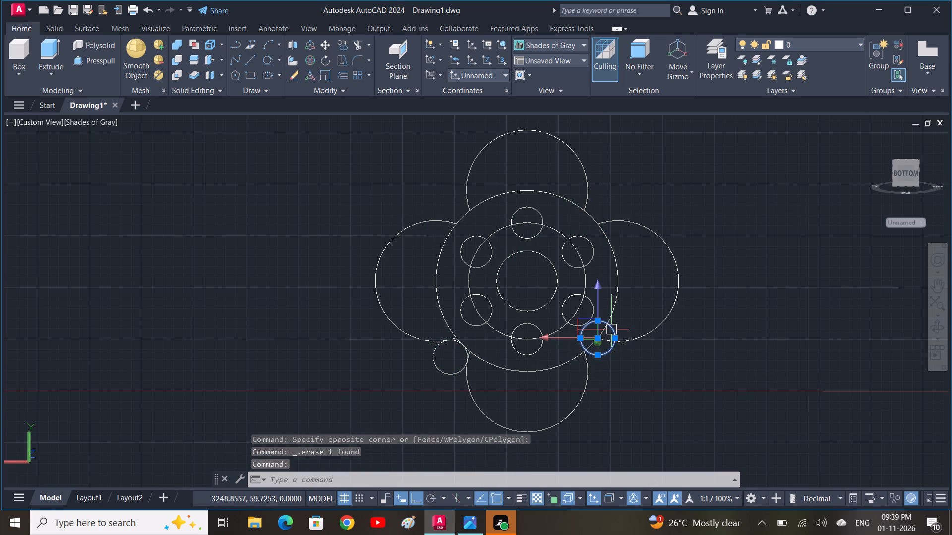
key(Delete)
Draw a straight line from the right lobe's outermost quadrant to the lower lobe's bottom quadrant.
middle_drag(600, 370, 603, 291)
text(L)
key(space)
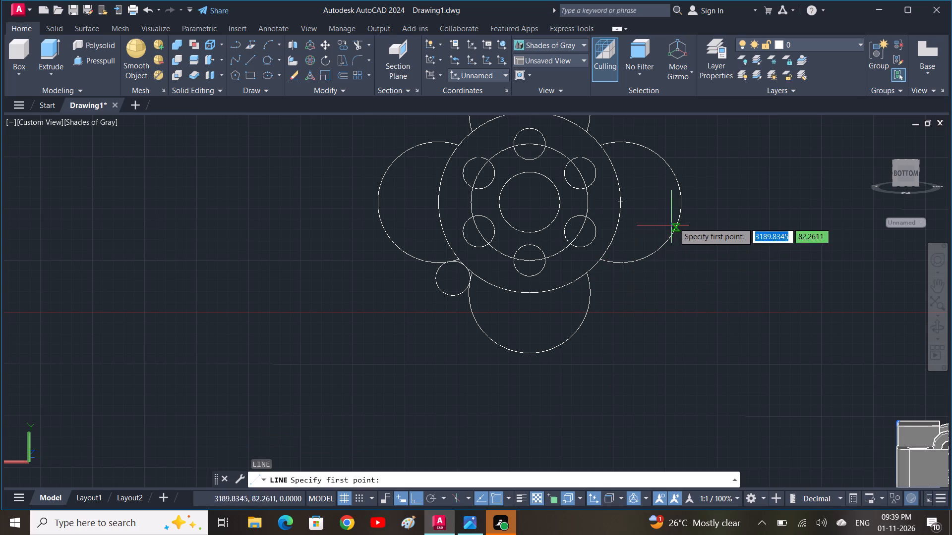
click(685, 203)
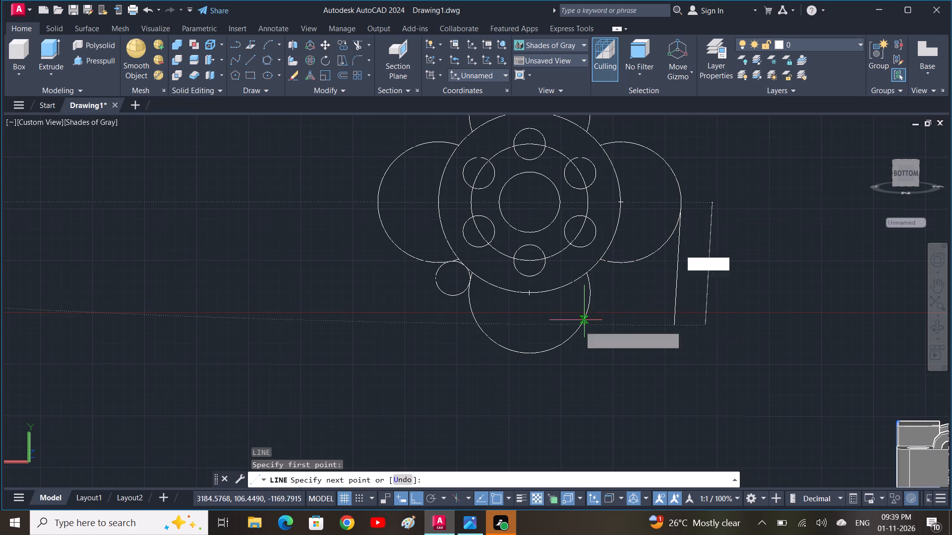
click(529, 358)
key(Escape)
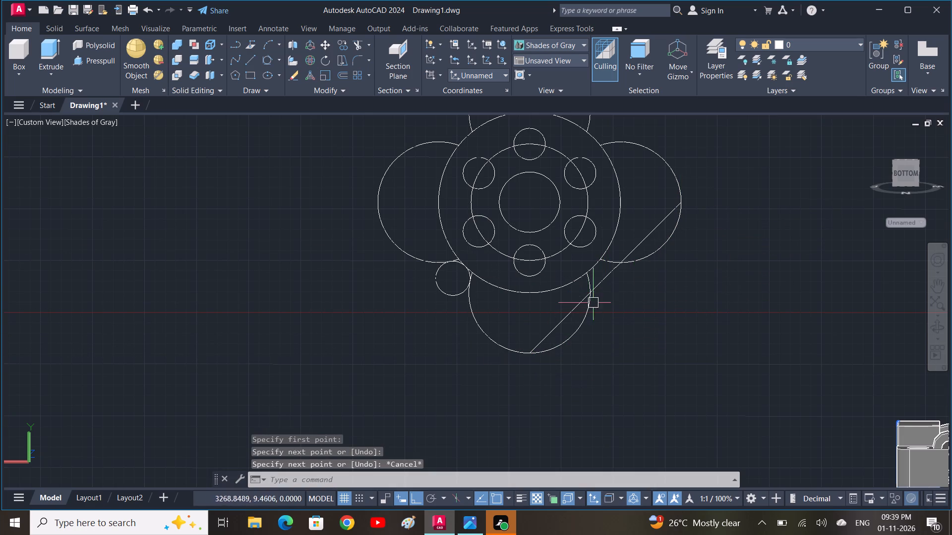
Draw three straight lines joining the outermost quadrants of adjacent lobes: left to lower, left to upper, and upper to right.
middle_drag(577, 315, 592, 394)
key(space)
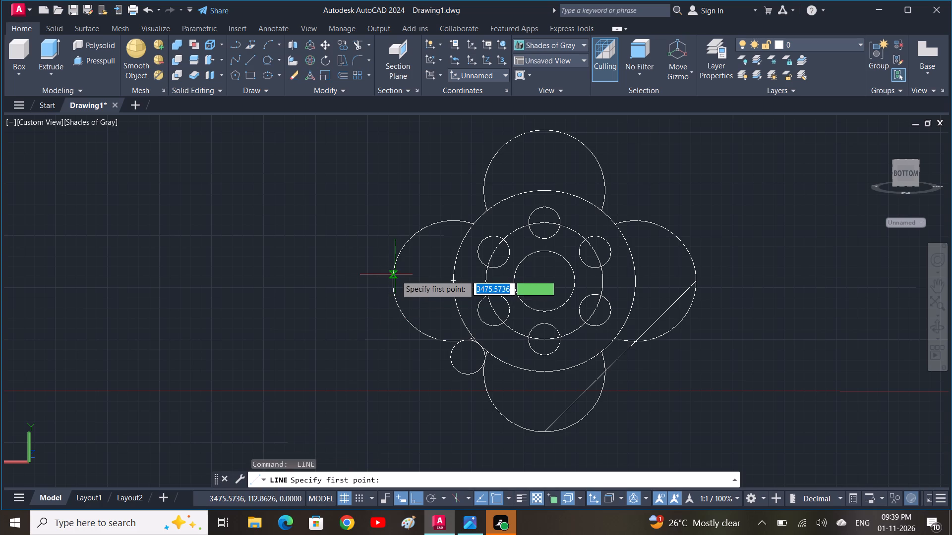
click(390, 281)
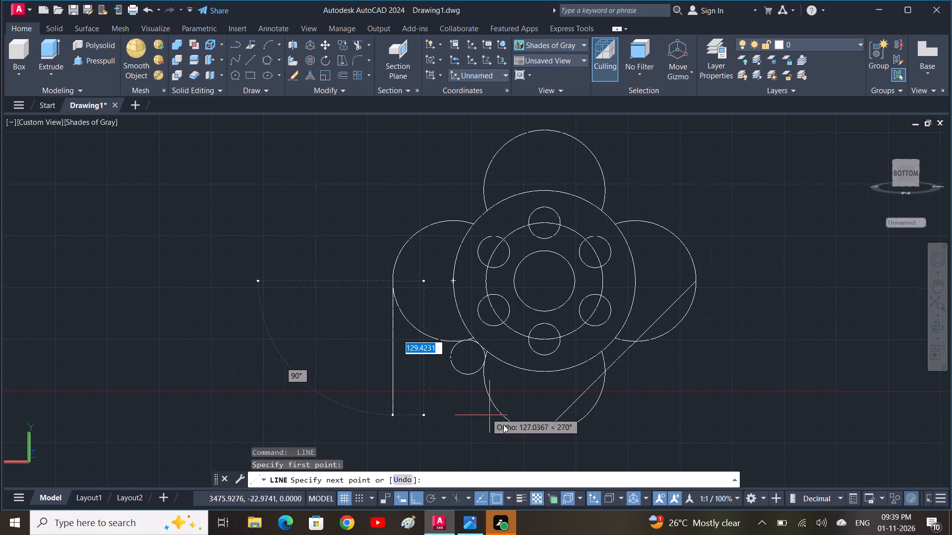
click(543, 430)
key(space)
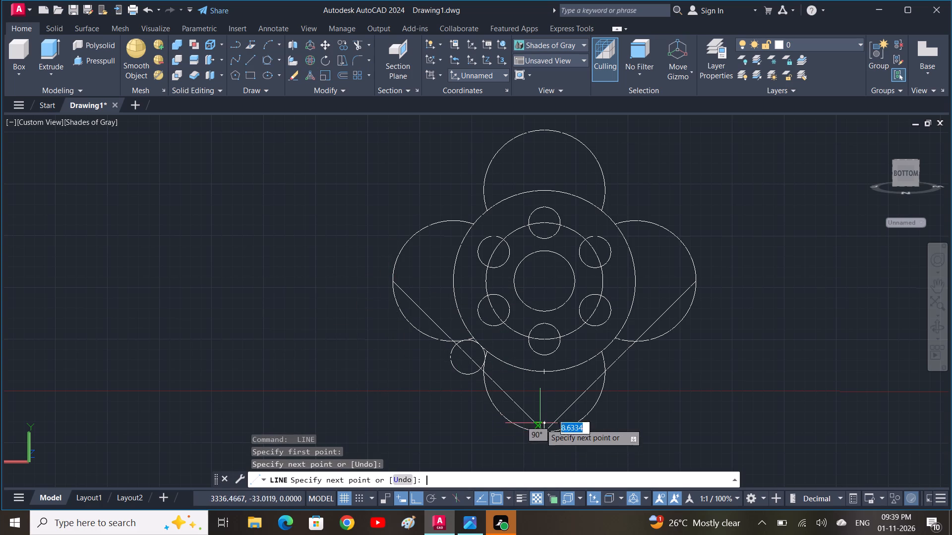
key(space)
click(396, 285)
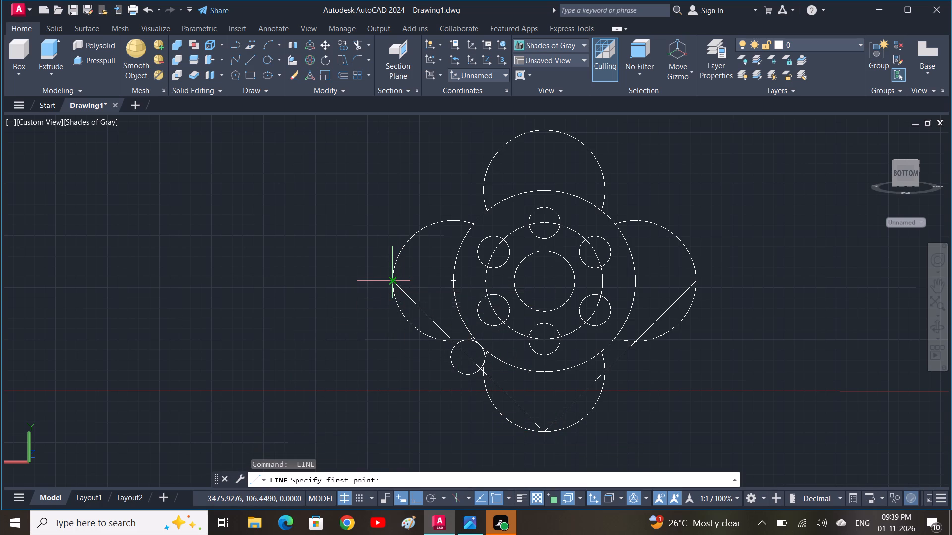
click(543, 131)
key(space)
key(space)
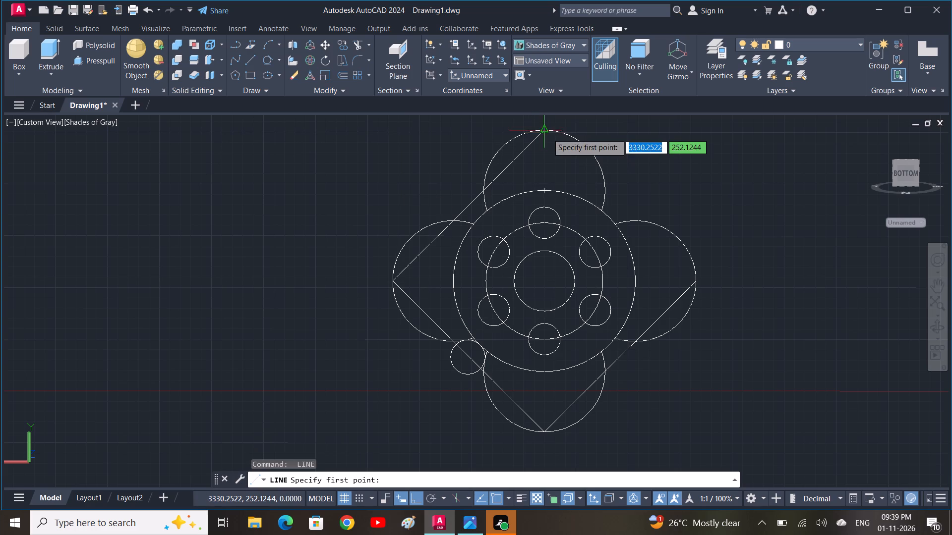
click(542, 131)
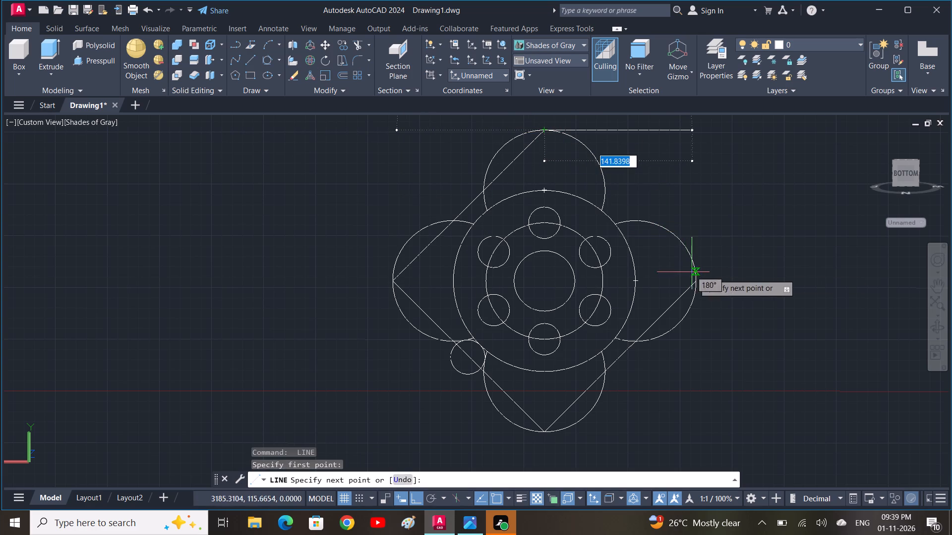
click(701, 282)
key(space)
Trim away the portions of the two connecting lines that lie inside the left lobe.
middle_drag(665, 275, 675, 239)
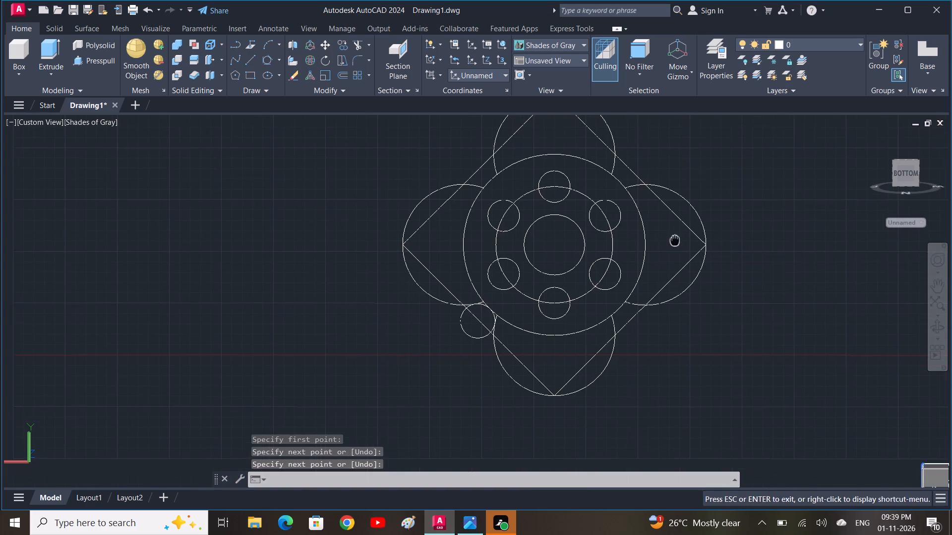
middle_drag(675, 239, 675, 238)
scroll(675, 238, down, 1)
middle_drag(678, 244, 683, 288)
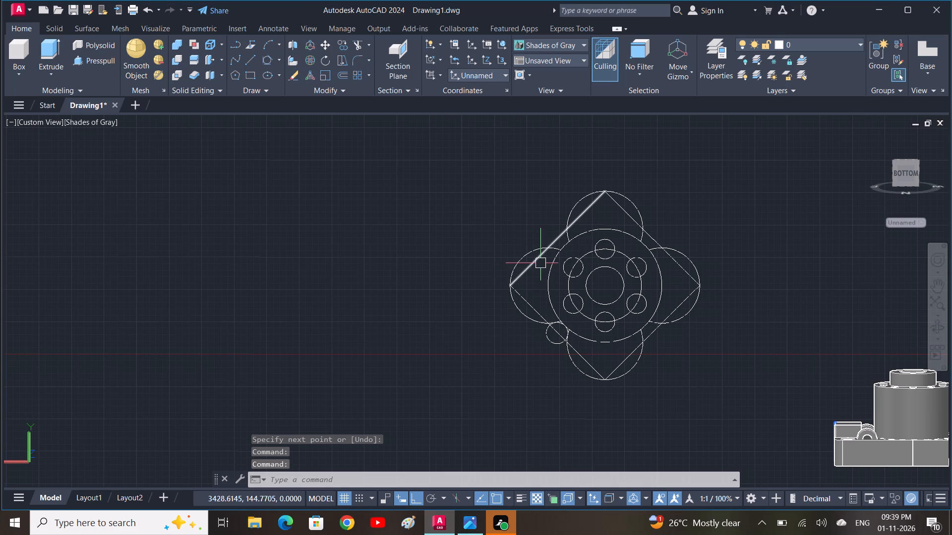
key(Escape)
text(TR)
key(space)
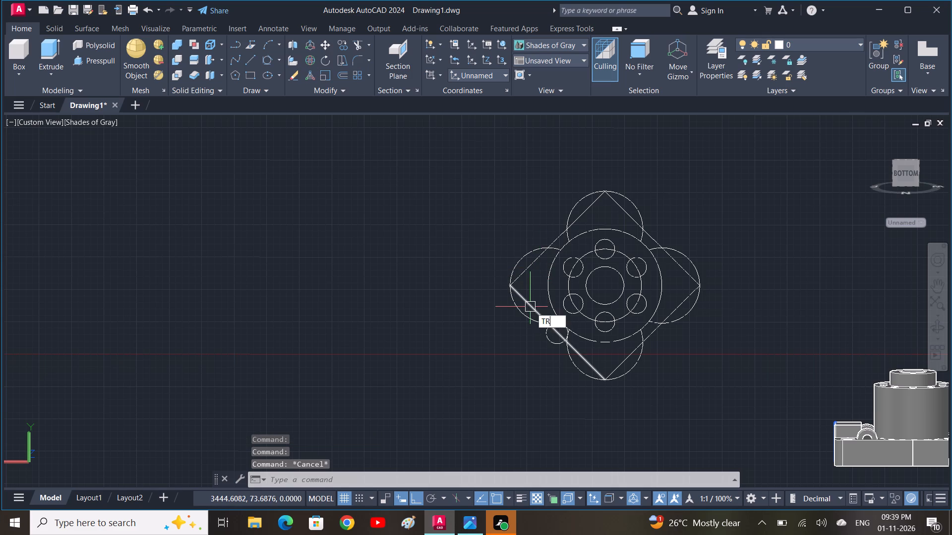
scroll(531, 271, up, 2)
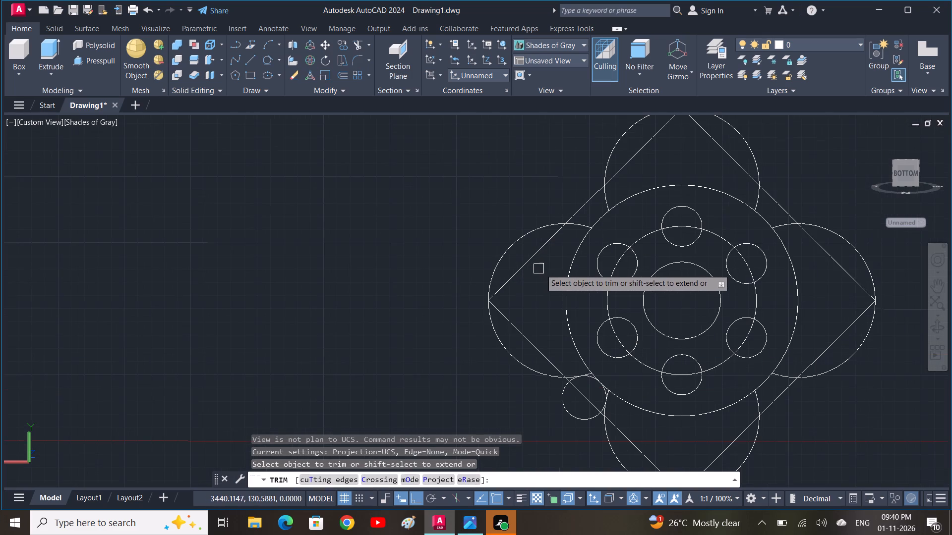
drag(542, 269, 529, 249)
drag(544, 324, 531, 342)
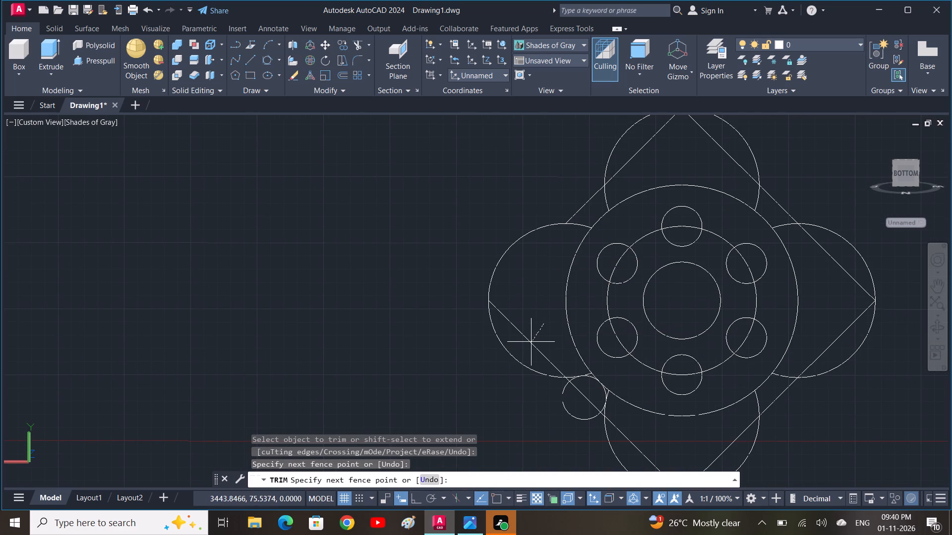
drag(531, 342, 525, 347)
middle_drag(524, 347, 510, 270)
scroll(569, 310, up, 2)
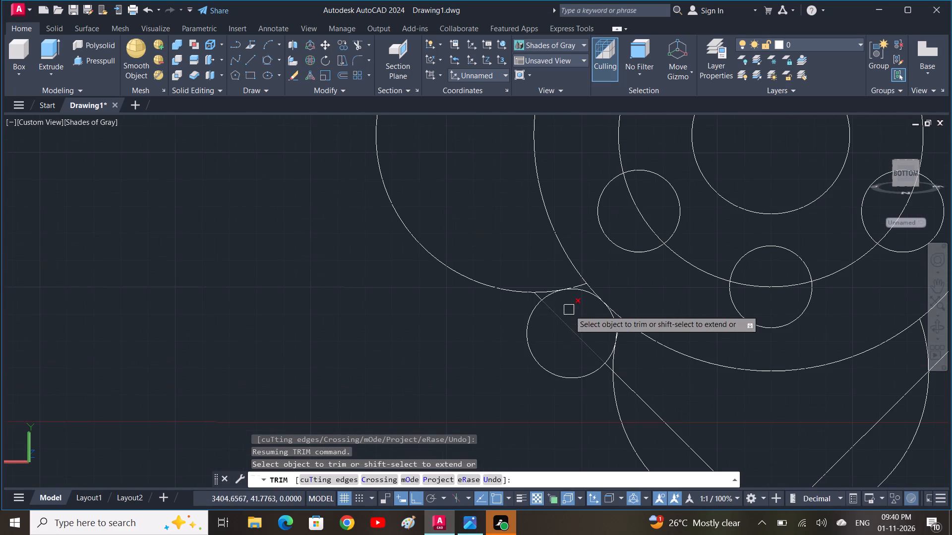
key(Escape)
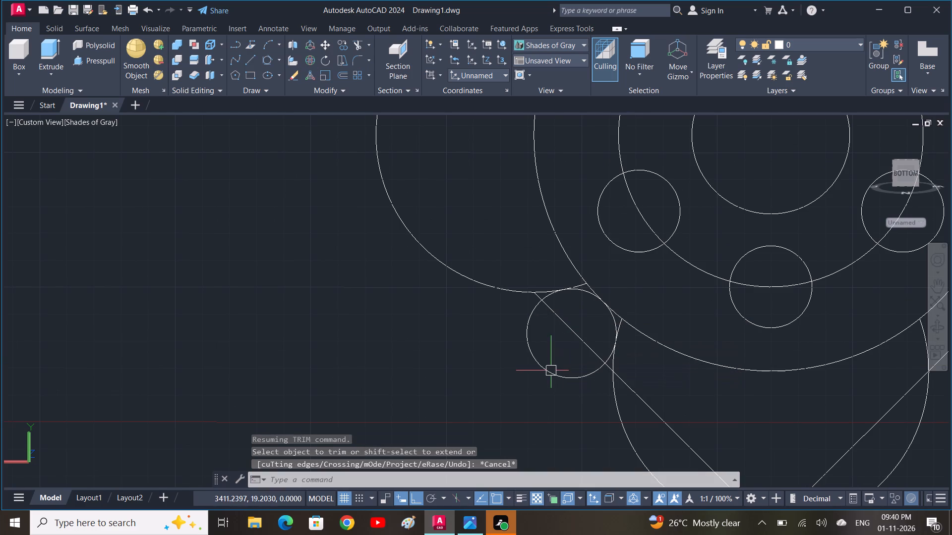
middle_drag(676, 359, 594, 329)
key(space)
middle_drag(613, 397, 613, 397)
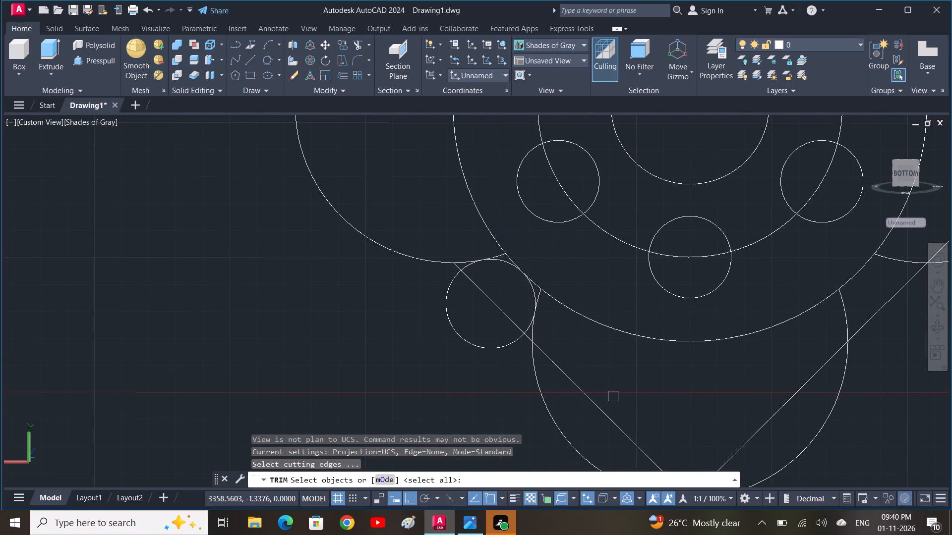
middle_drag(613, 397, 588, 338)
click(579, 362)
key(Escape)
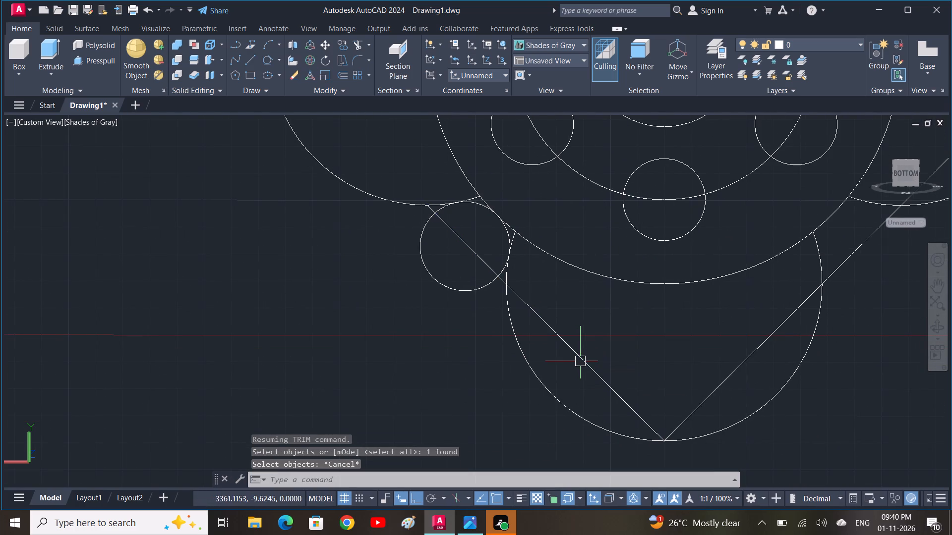
Trim away the connecting-line portions inside the lower, right and upper lobes, leaving only the short bridges between lobes.
text(TR)
key(space)
drag(582, 362, 590, 353)
click(743, 367)
middle_drag(743, 367, 482, 360)
middle_drag(713, 287, 641, 409)
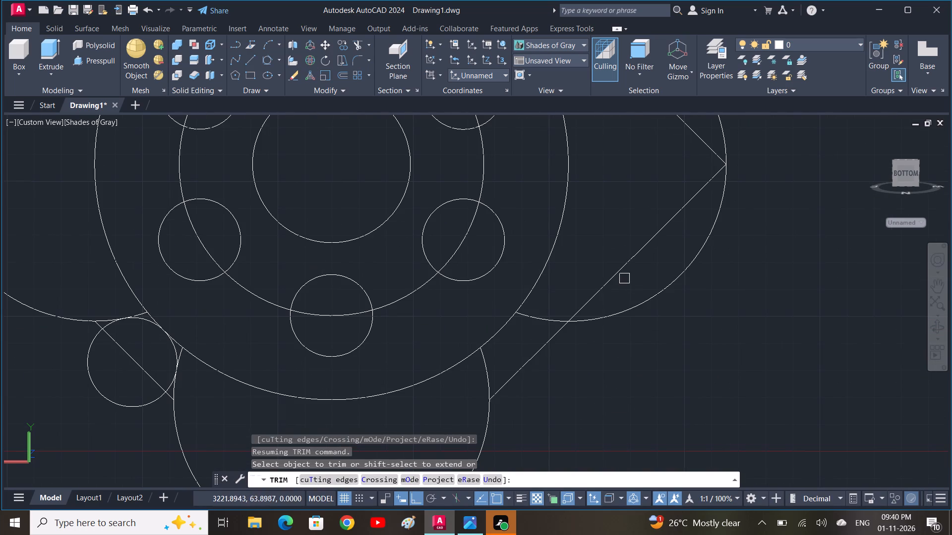
click(625, 269)
middle_drag(625, 269, 630, 436)
scroll(625, 363, down, 2)
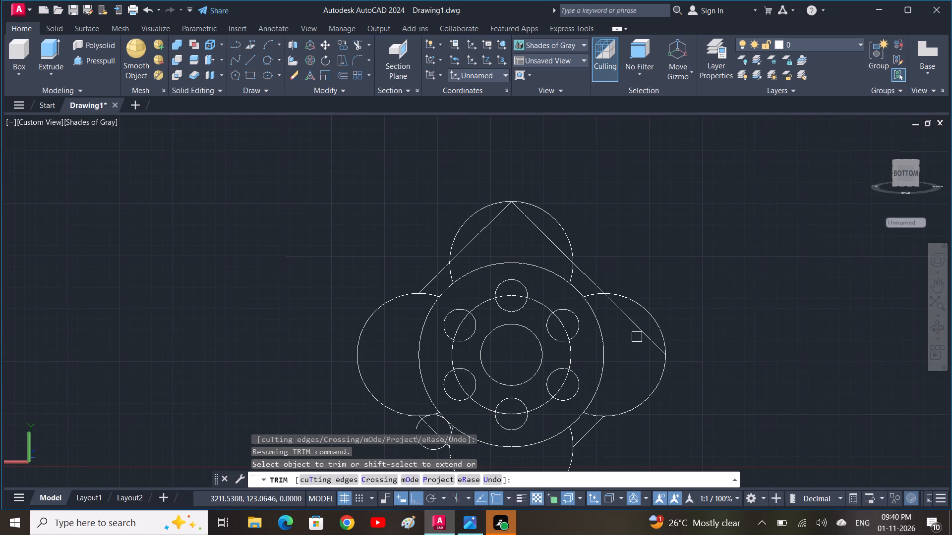
click(641, 328)
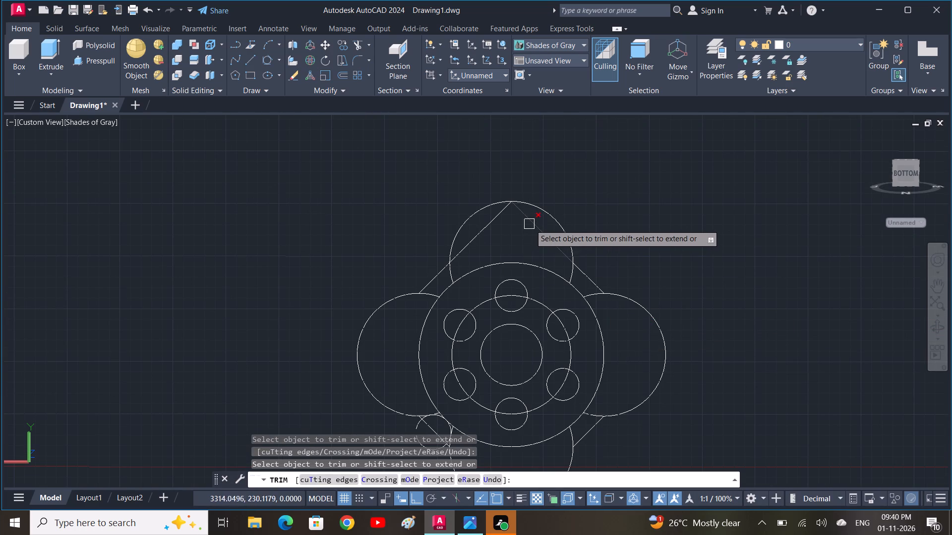
click(531, 224)
click(489, 225)
key(Escape)
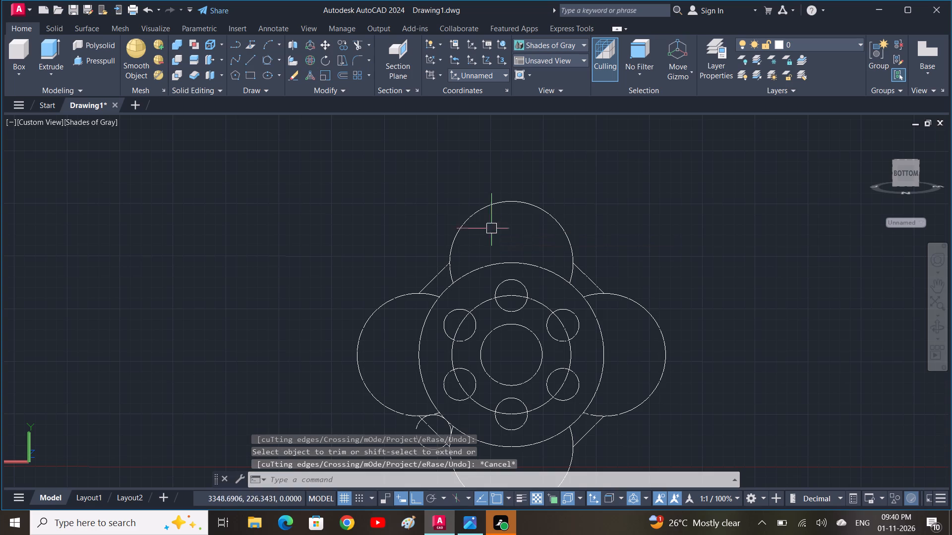
Erase the small tangent circle in the lower-left gap between the left and lower lobes.
middle_drag(558, 366, 654, 259)
click(525, 339)
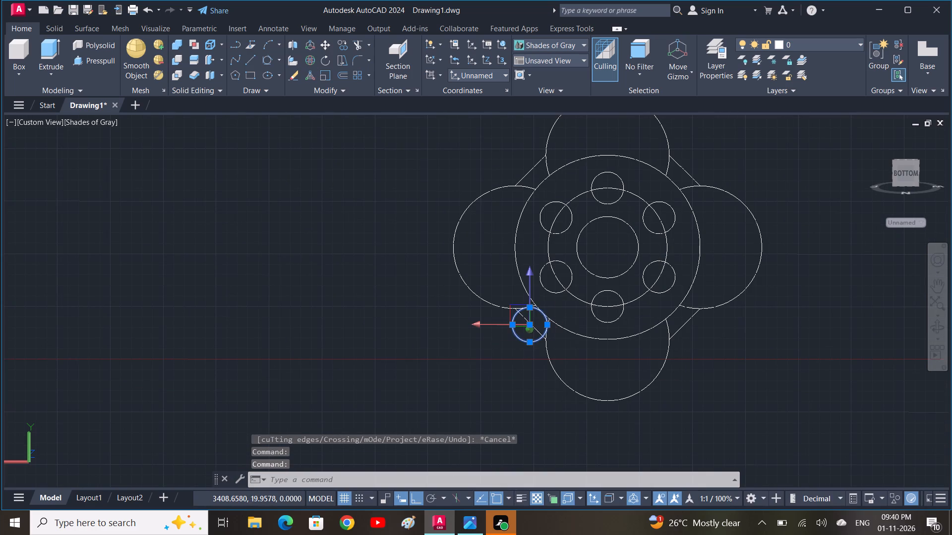
key(Delete)
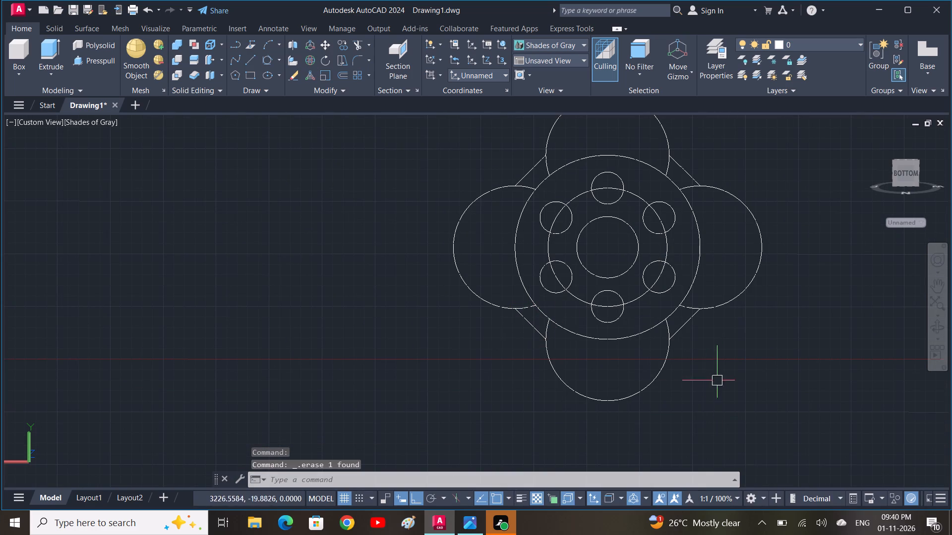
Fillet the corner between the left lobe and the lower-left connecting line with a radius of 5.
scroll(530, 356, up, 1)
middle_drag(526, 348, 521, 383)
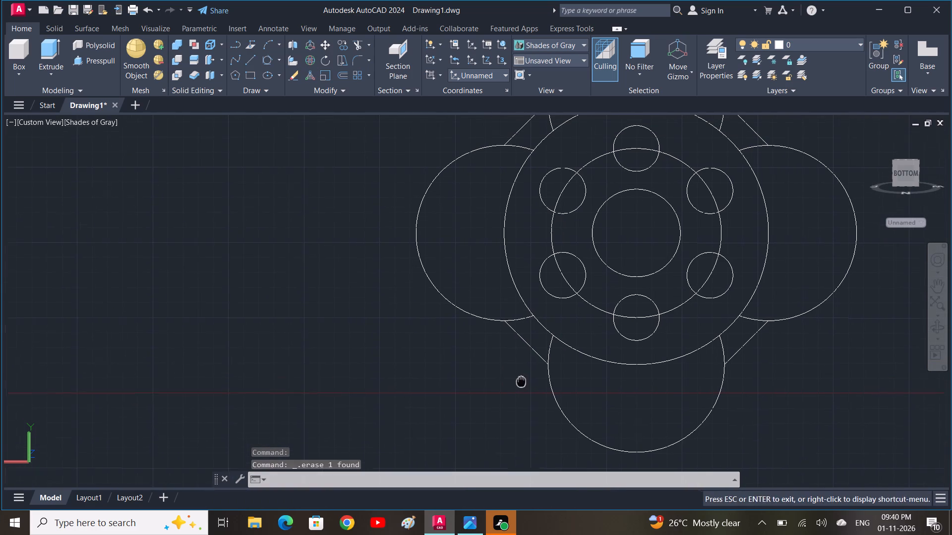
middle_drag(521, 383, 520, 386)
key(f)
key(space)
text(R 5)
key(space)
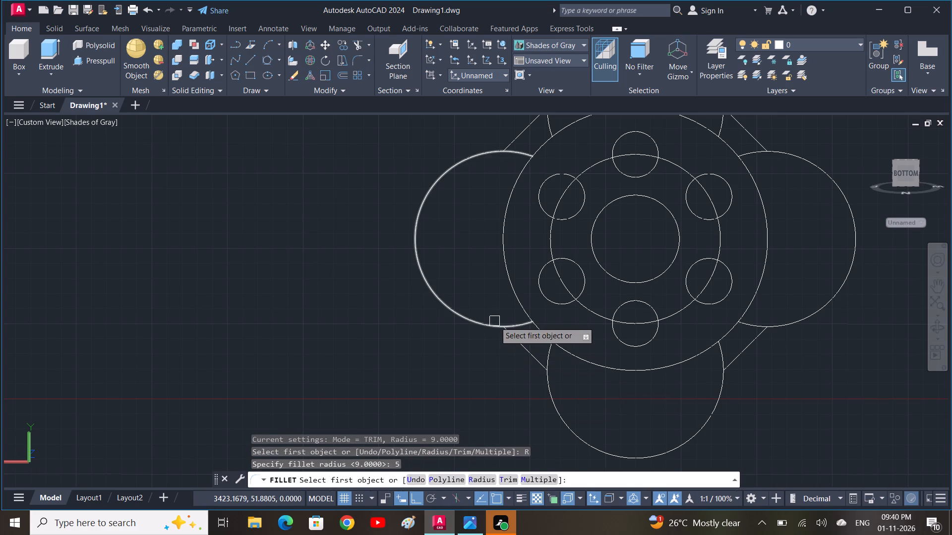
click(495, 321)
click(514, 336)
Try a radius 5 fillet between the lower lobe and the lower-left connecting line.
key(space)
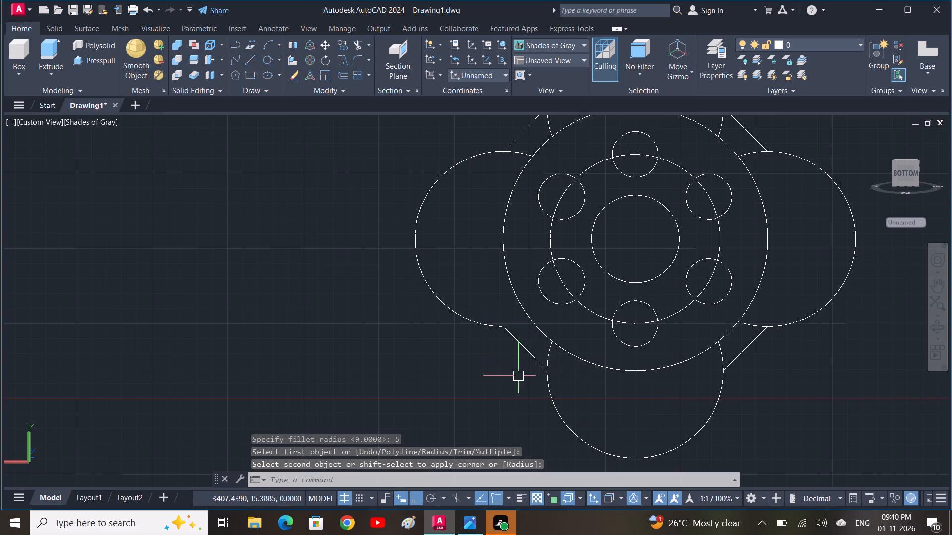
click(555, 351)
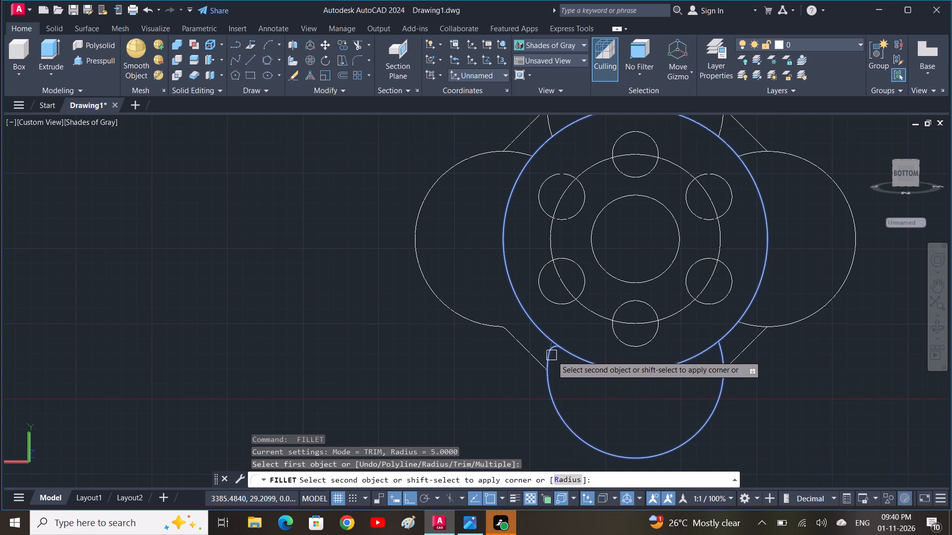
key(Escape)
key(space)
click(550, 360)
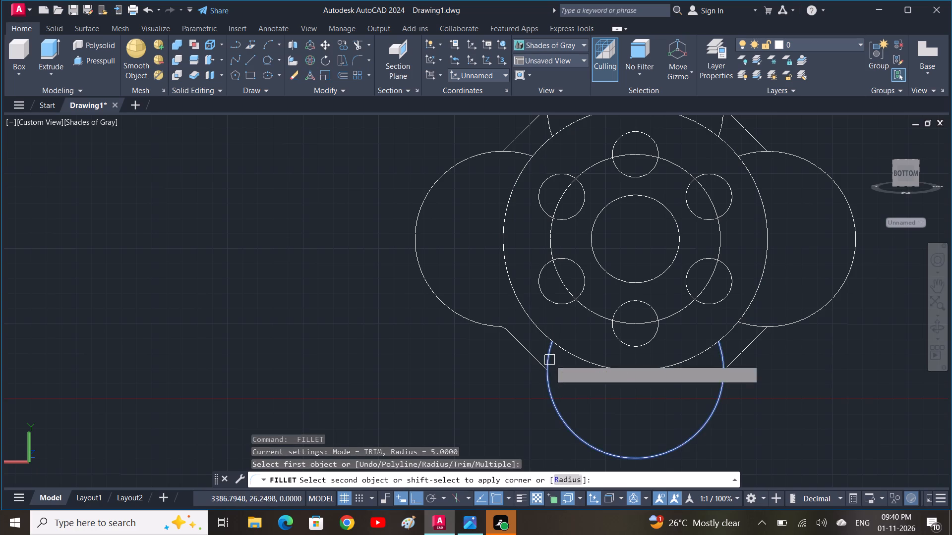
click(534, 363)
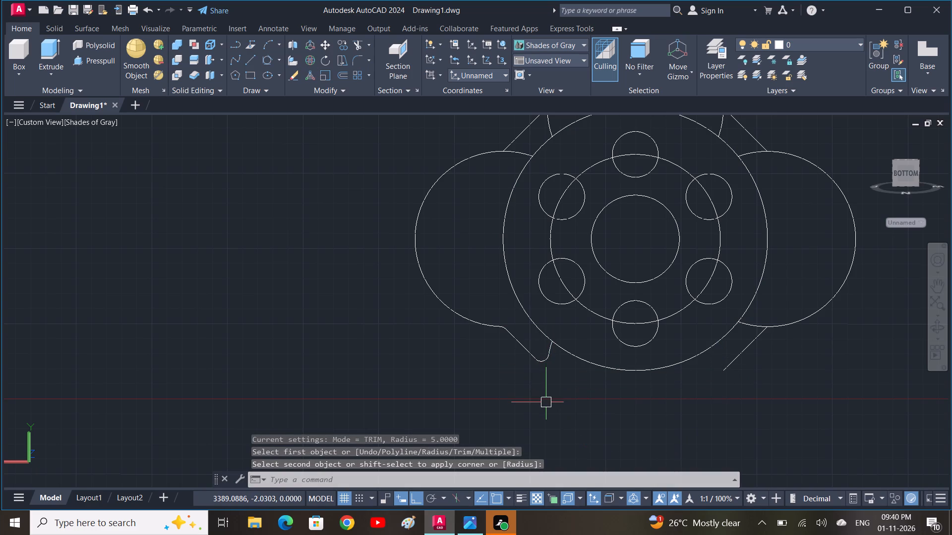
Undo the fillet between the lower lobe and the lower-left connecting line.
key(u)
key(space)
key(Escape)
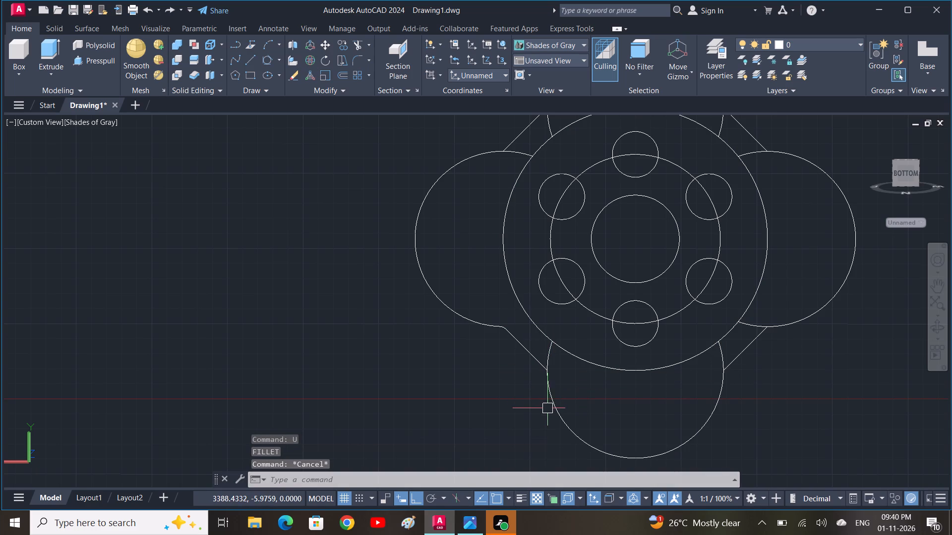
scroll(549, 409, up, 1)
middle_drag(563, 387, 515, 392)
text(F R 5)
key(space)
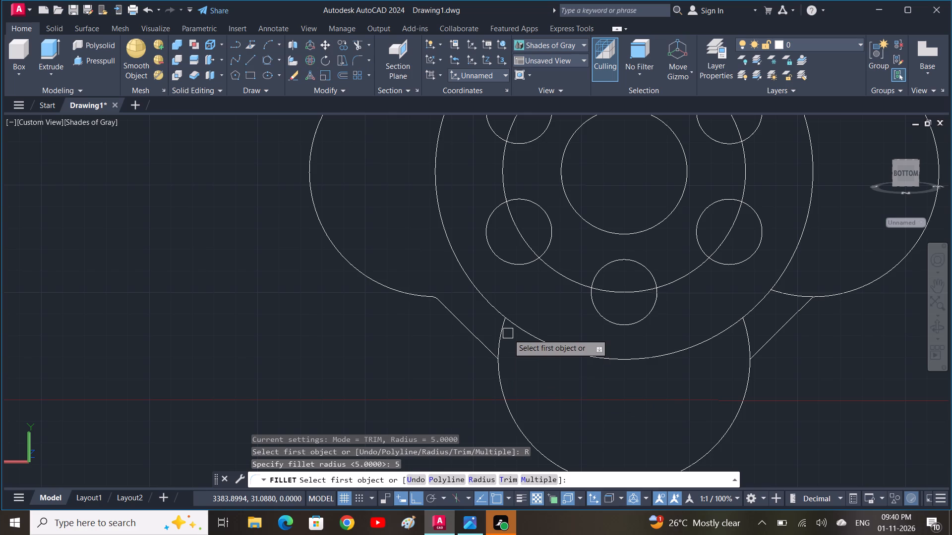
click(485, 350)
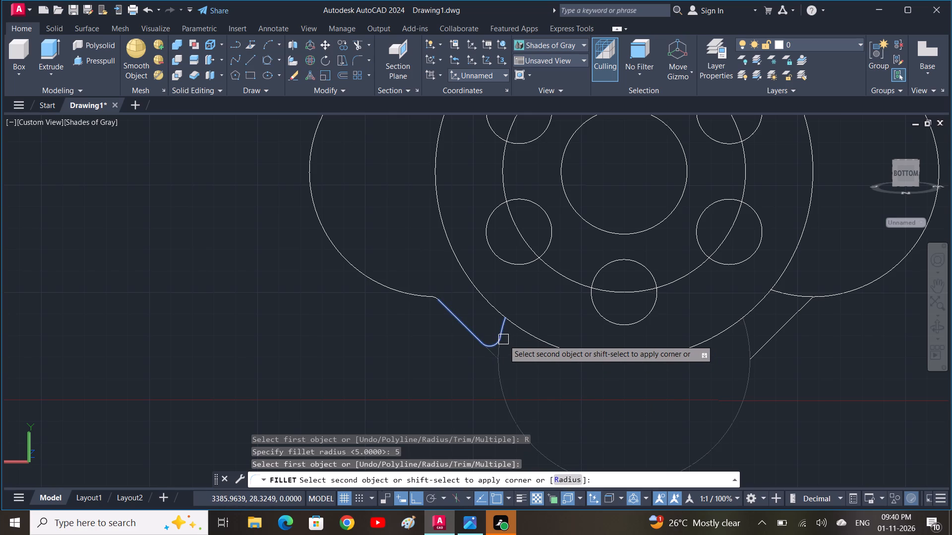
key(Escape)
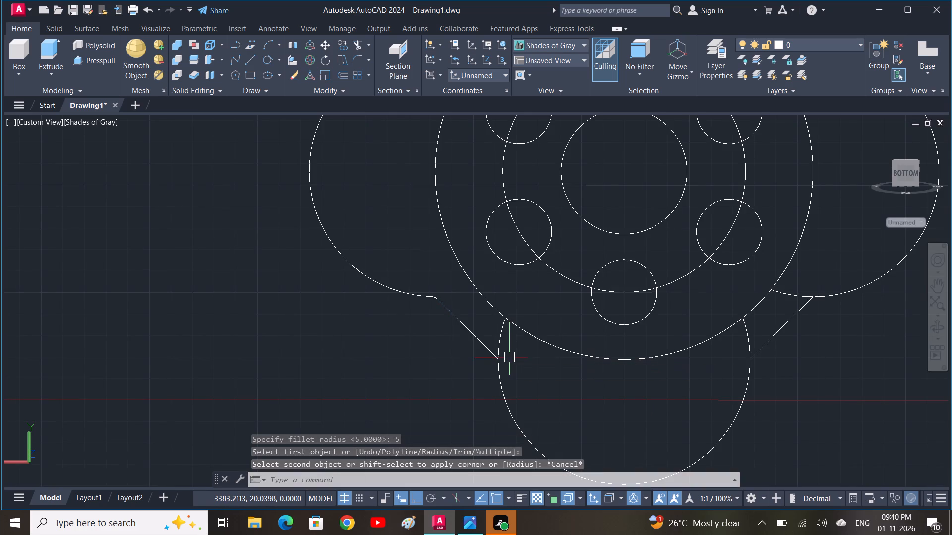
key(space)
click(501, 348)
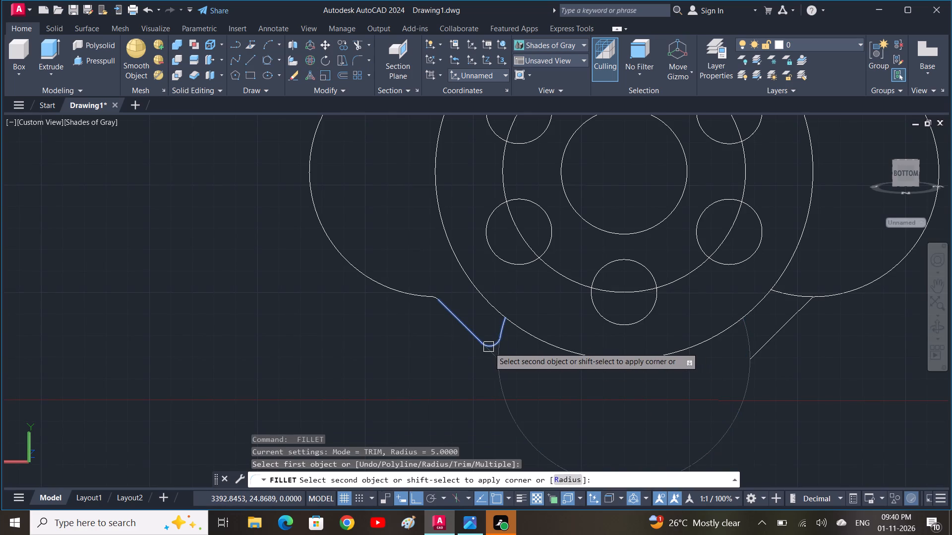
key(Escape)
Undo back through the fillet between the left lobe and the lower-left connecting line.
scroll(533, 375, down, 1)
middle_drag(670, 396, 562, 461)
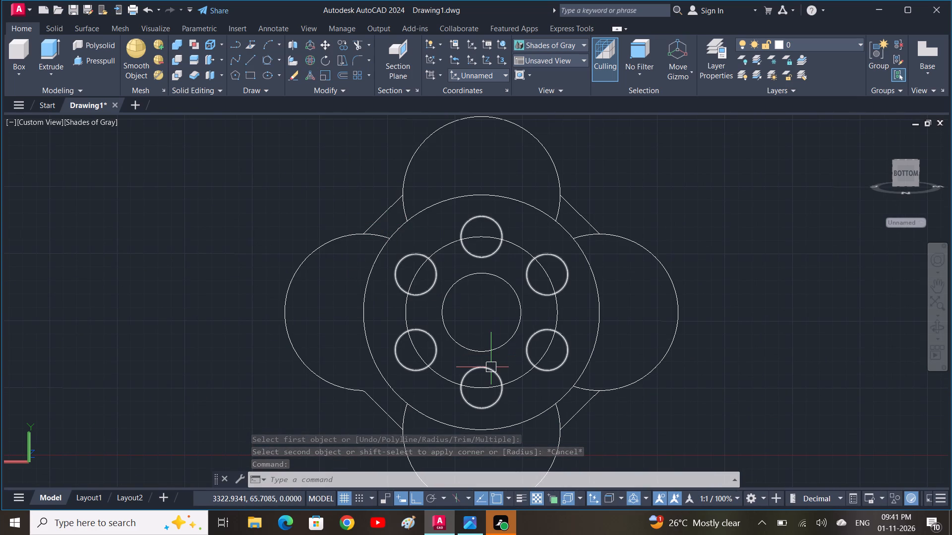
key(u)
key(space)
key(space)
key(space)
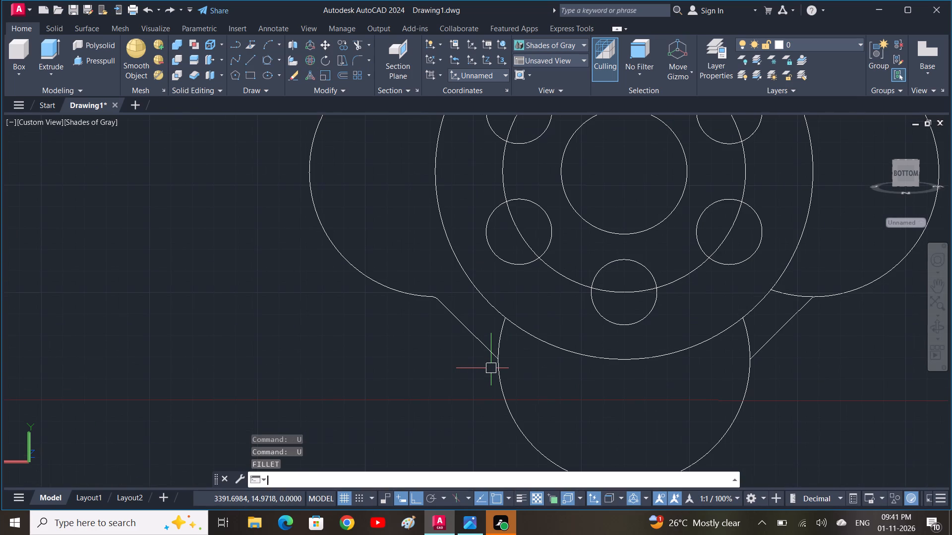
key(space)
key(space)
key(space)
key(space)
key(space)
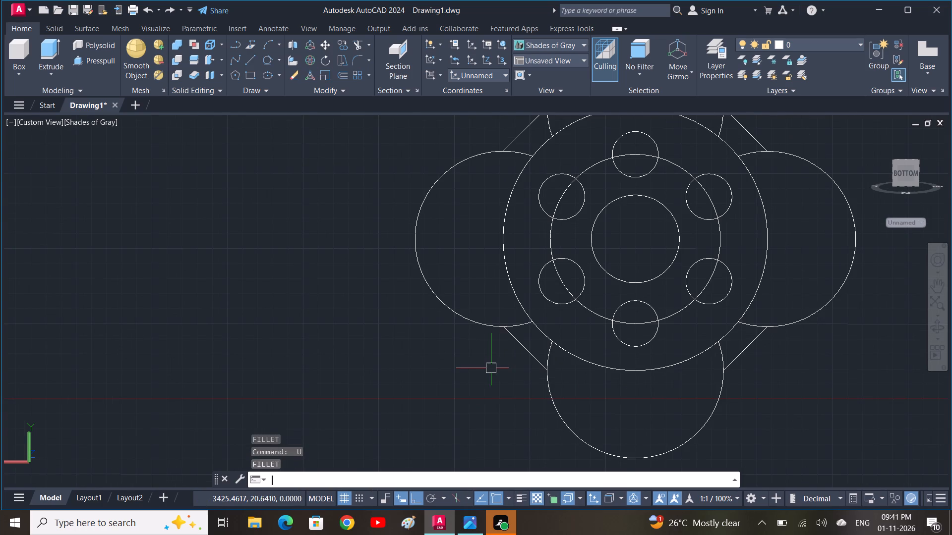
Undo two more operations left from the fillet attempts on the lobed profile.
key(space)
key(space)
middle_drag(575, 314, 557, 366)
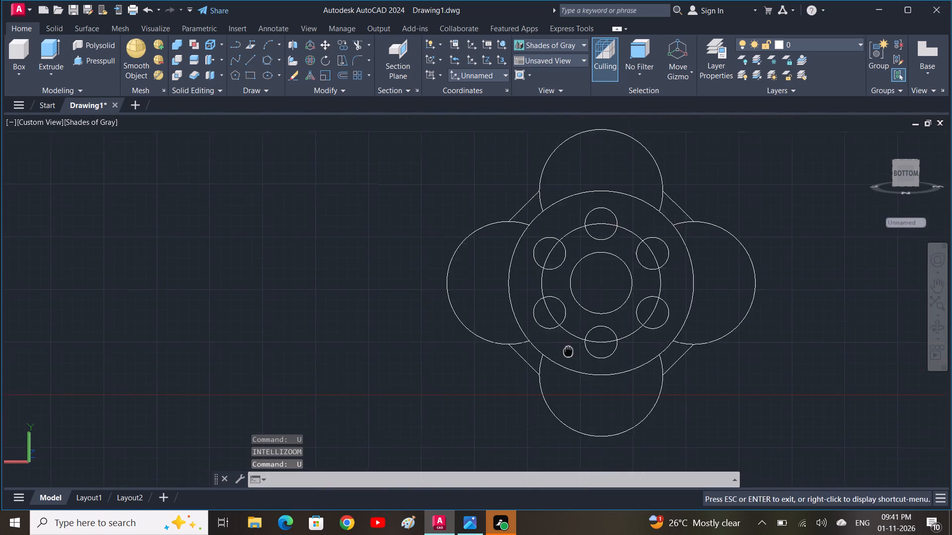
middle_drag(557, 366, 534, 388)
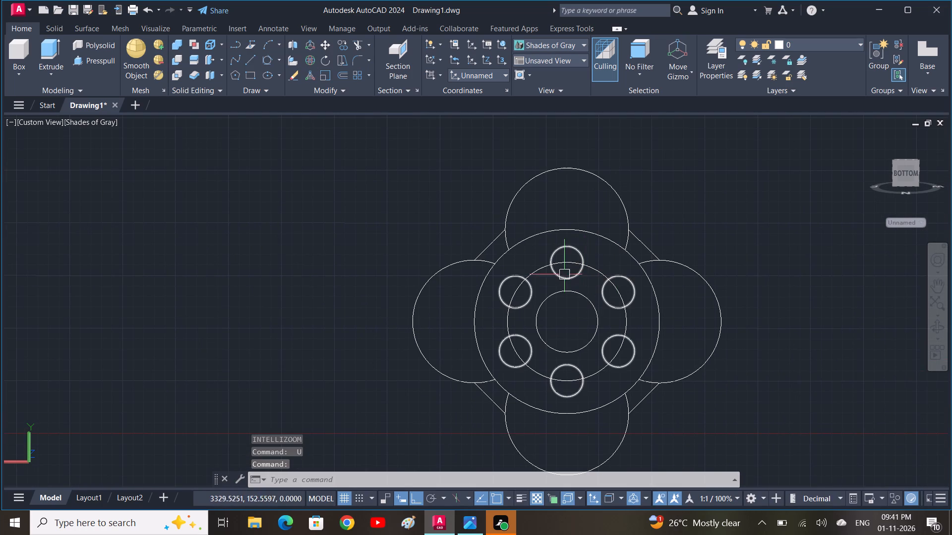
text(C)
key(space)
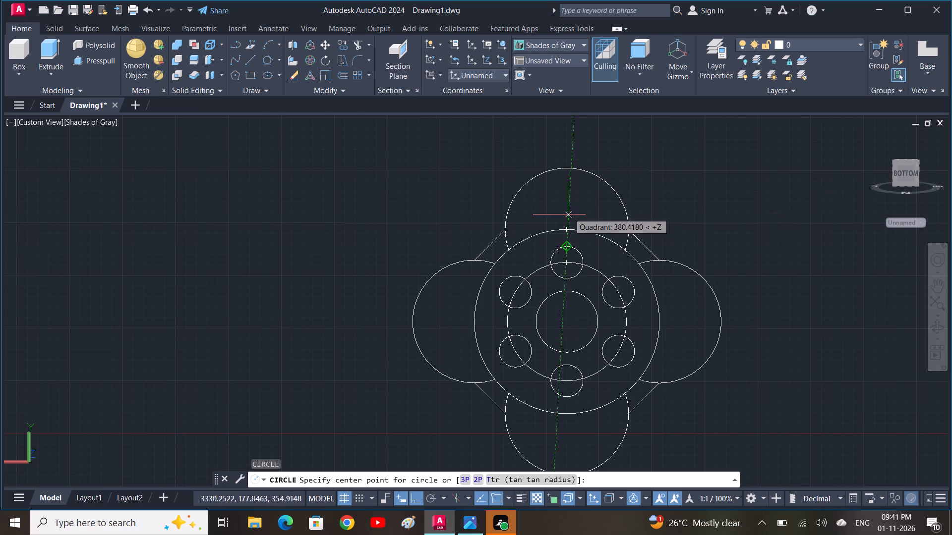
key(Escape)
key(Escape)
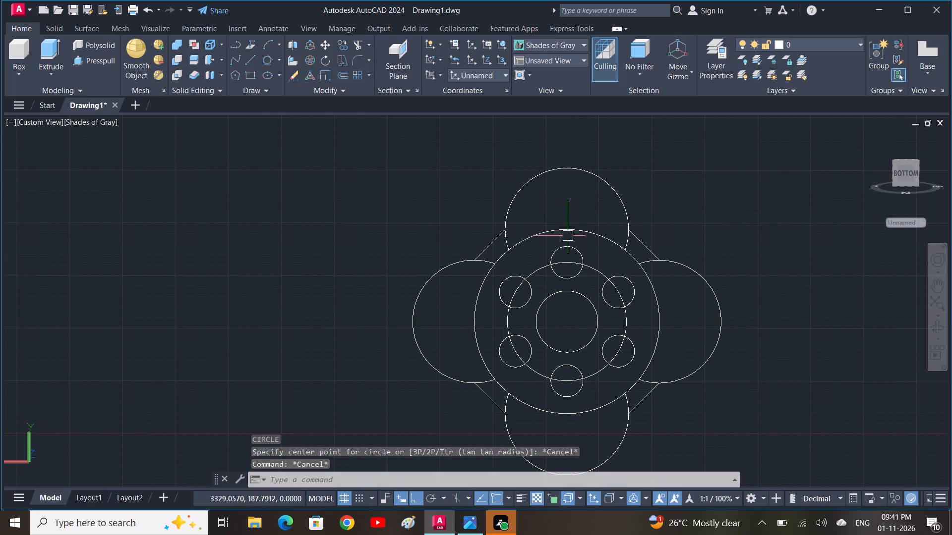
Draw a vertical construction line from the top quadrant of the large inner circle to the top of the upper lobe.
text(L)
key(space)
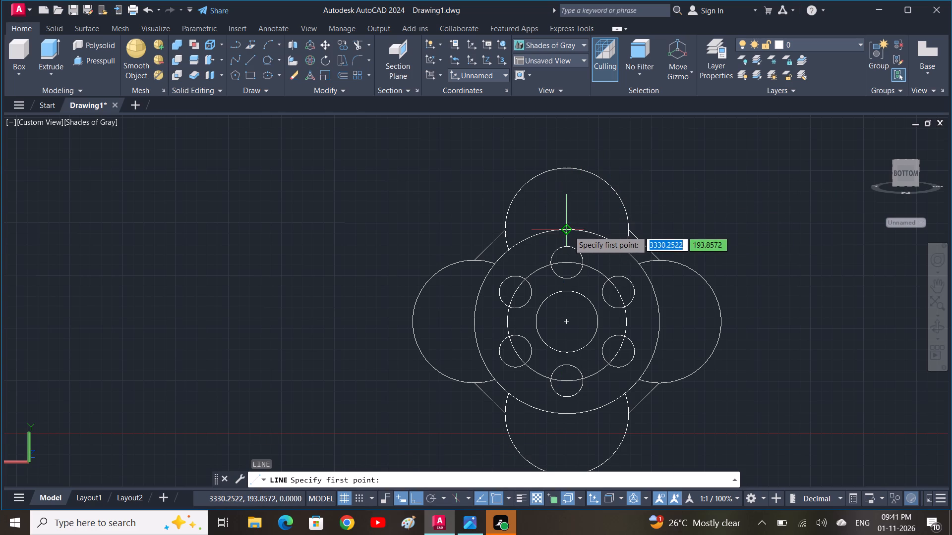
click(568, 231)
click(566, 168)
key(space)
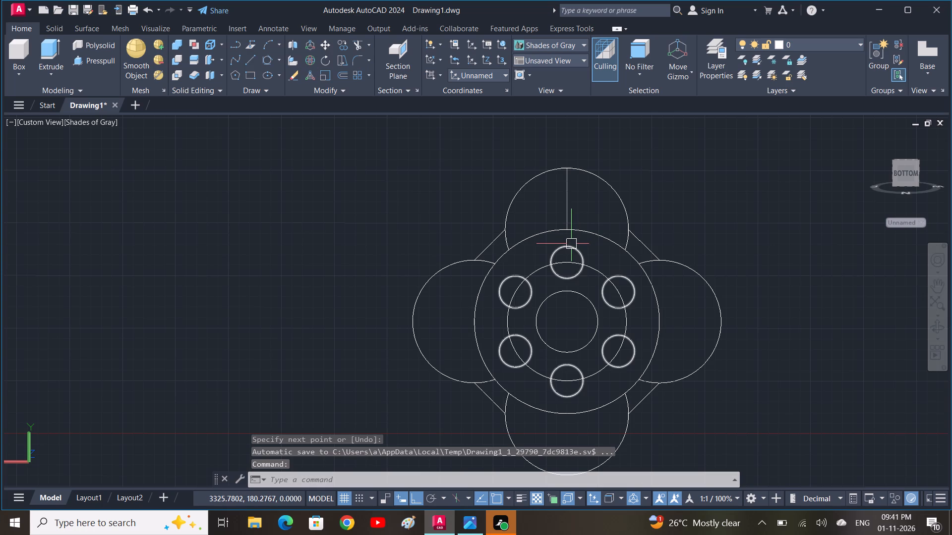
Draw a circle of radius 10 centred on the midpoint of the upper lobe's construction line.
text(C)
key(space)
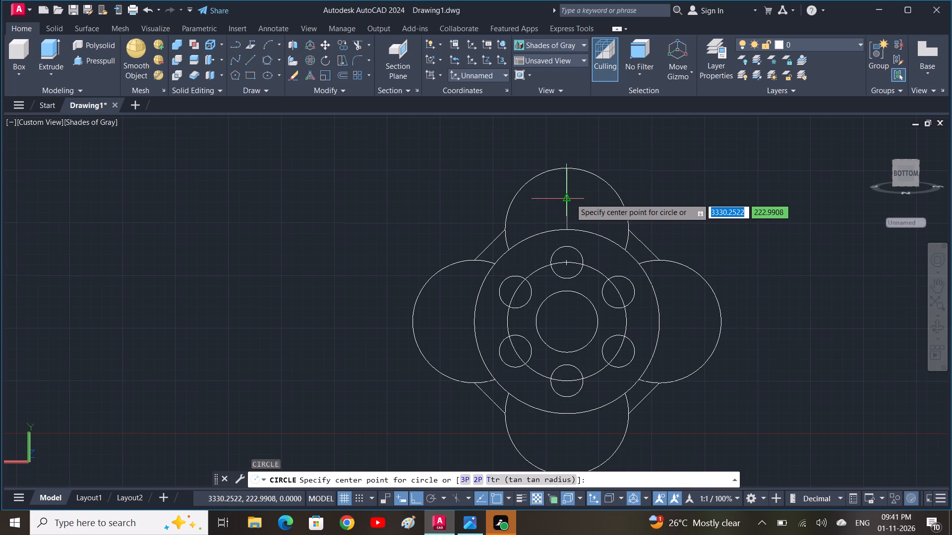
click(570, 198)
text(10)
key(space)
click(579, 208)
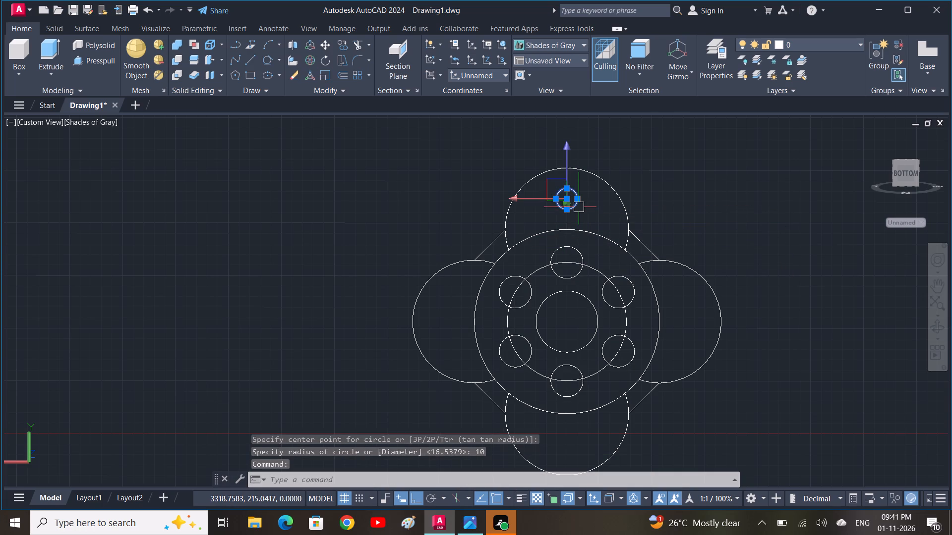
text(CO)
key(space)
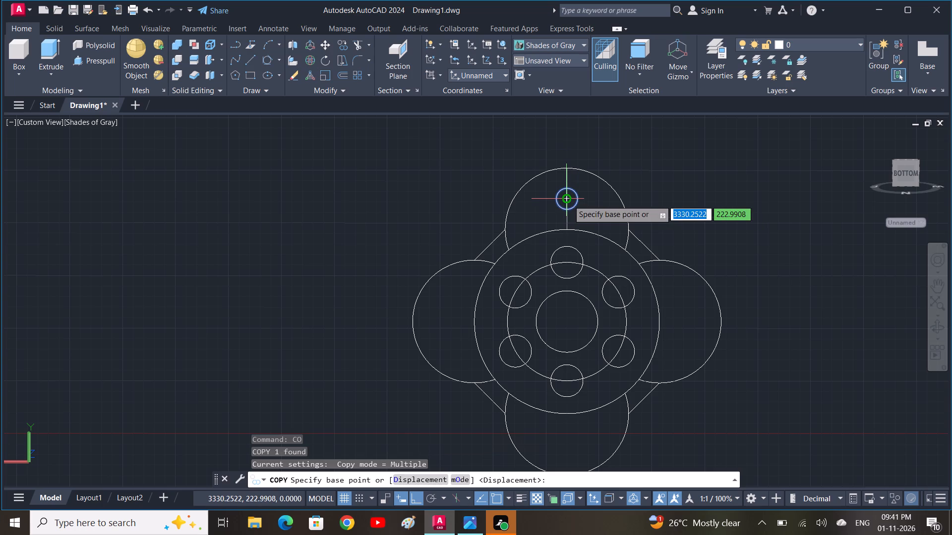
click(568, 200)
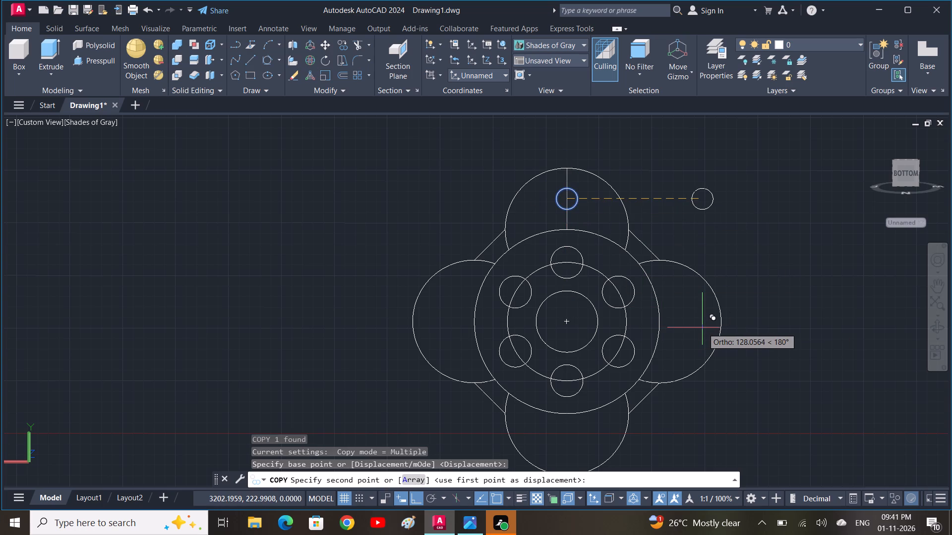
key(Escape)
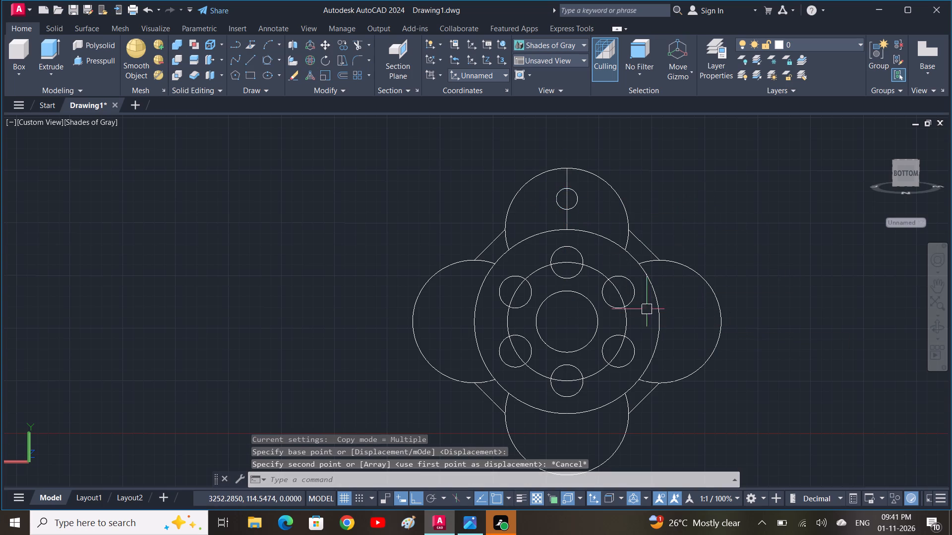
Polar-array the radius 10 circle about the profile's centre with 4 items over 360 degrees.
click(581, 202)
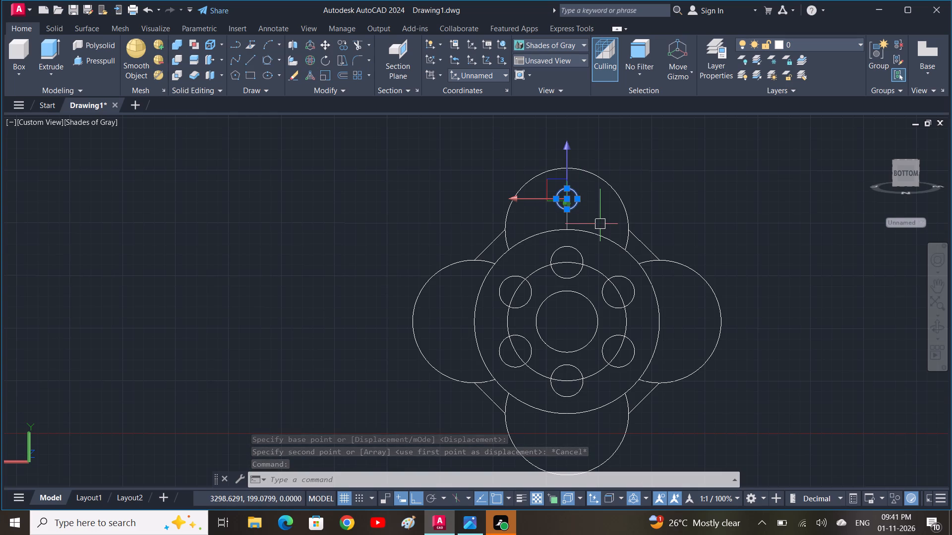
key(a)
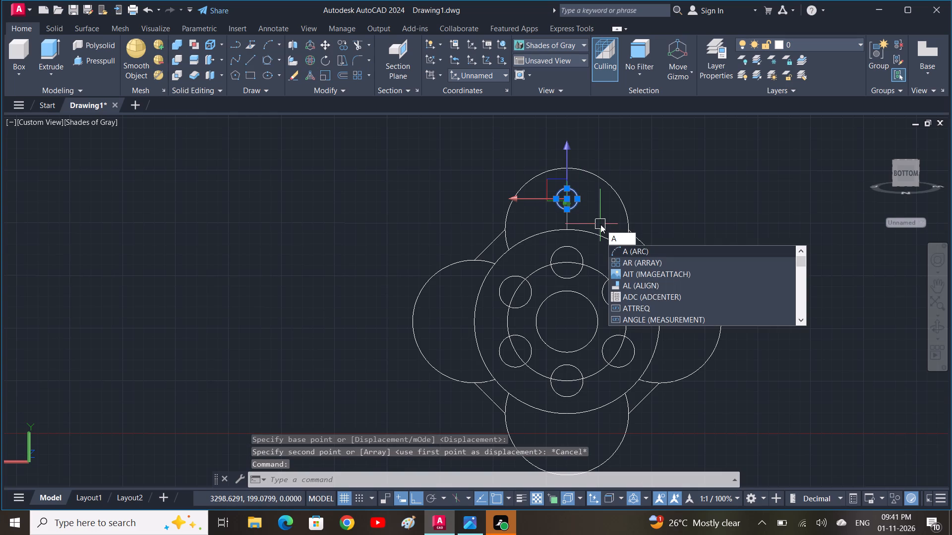
key(r)
key(space)
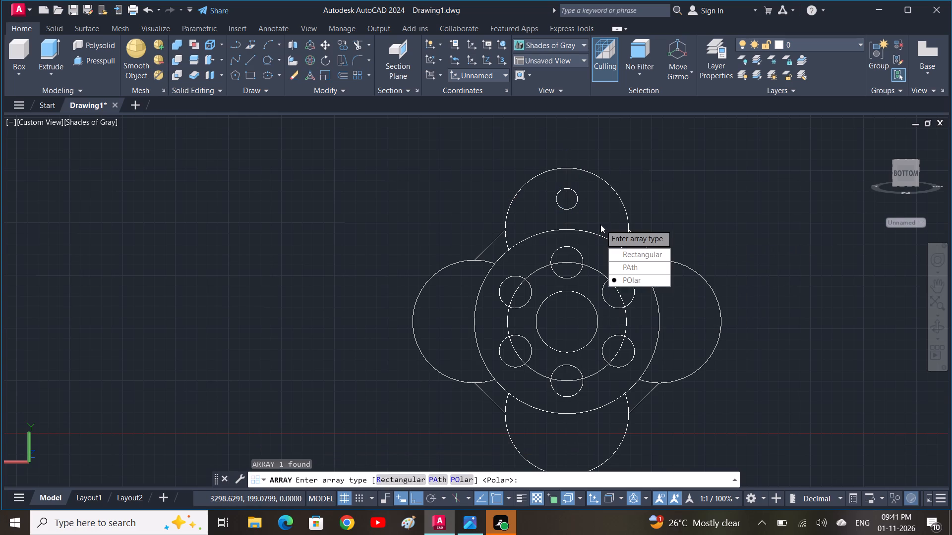
drag(637, 280, 600, 224)
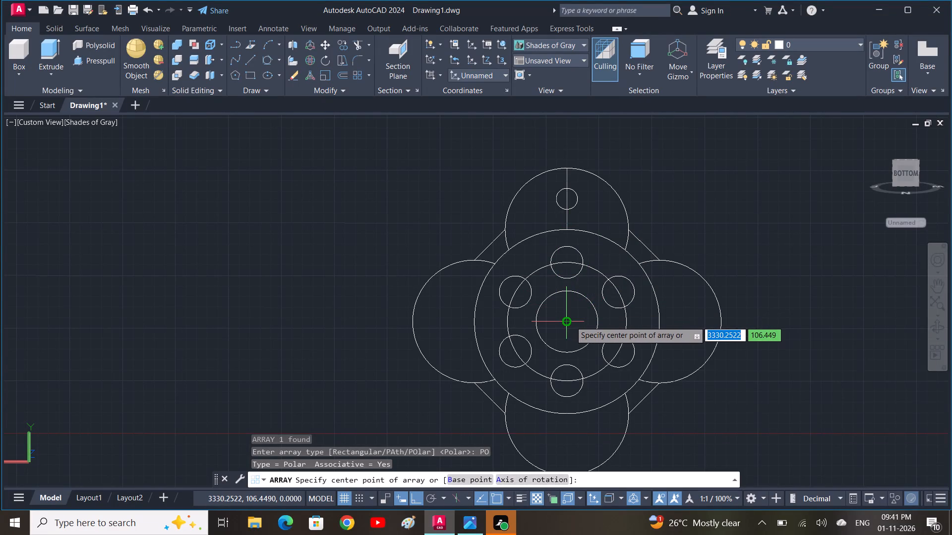
click(570, 321)
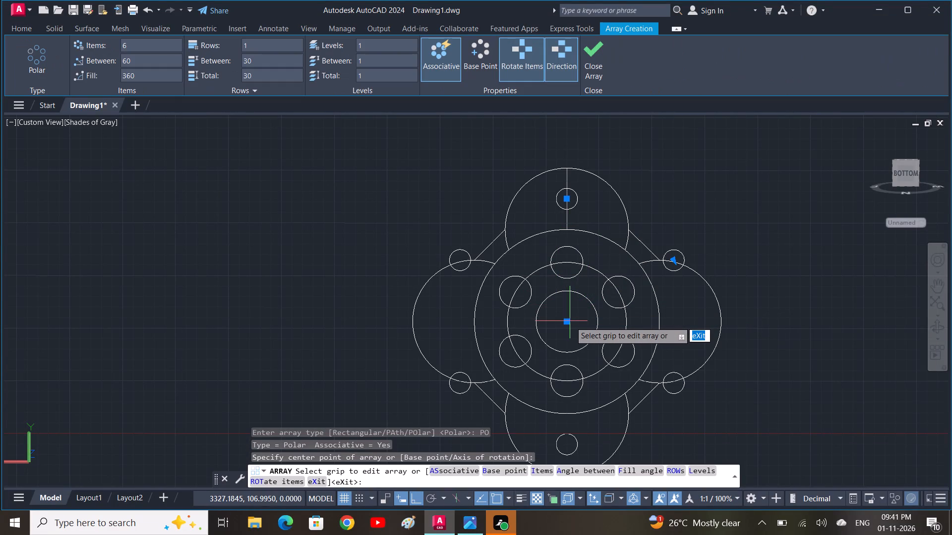
click(176, 45)
key(BackSpace)
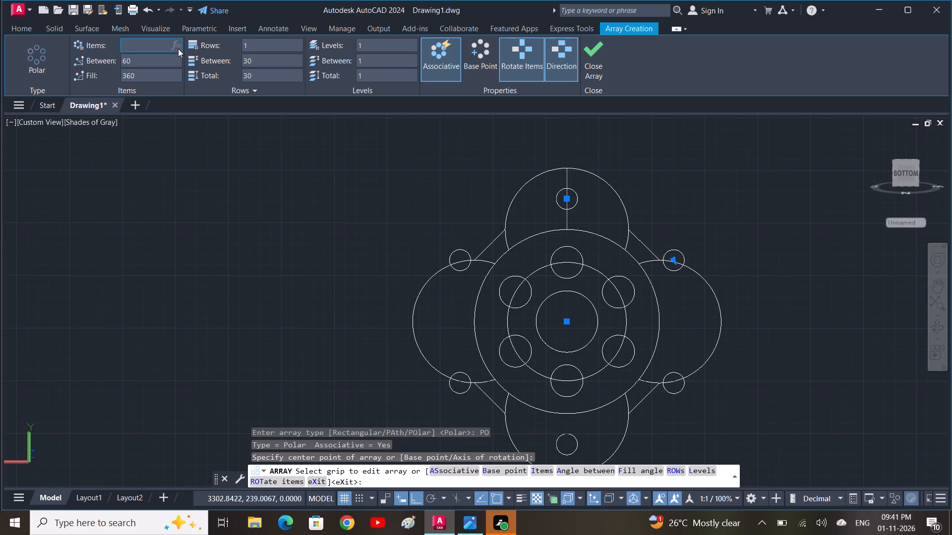
key(4)
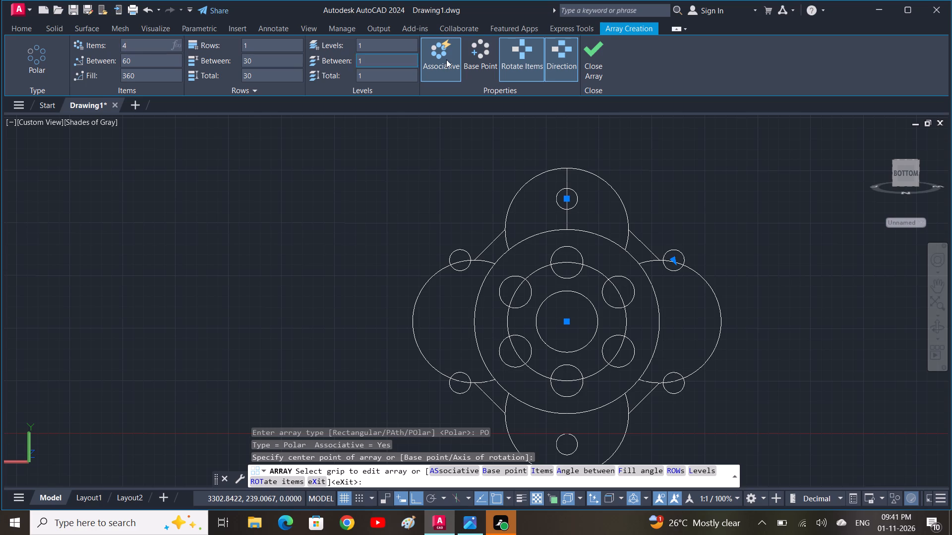
click(595, 68)
Delete the vertical construction line in the upper lobe.
middle_drag(618, 263, 621, 241)
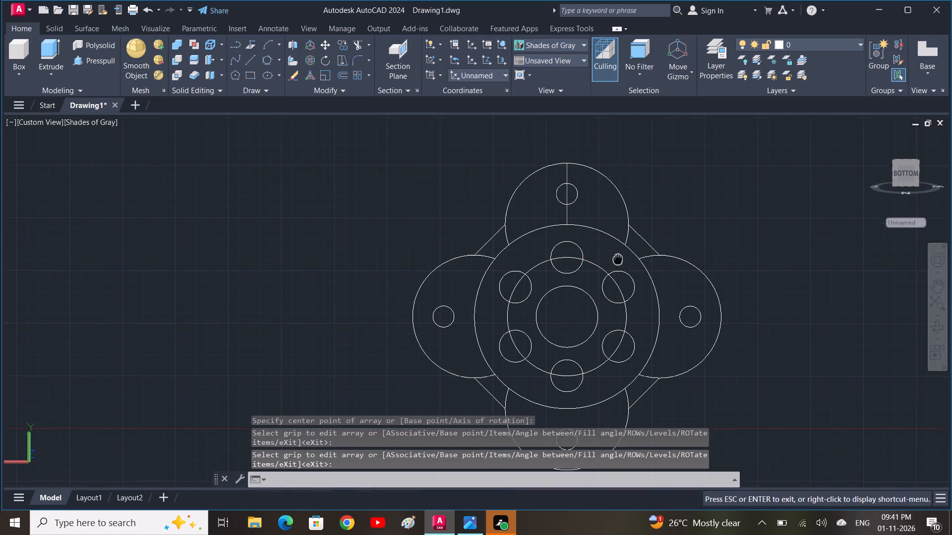
middle_drag(621, 241, 634, 210)
click(587, 164)
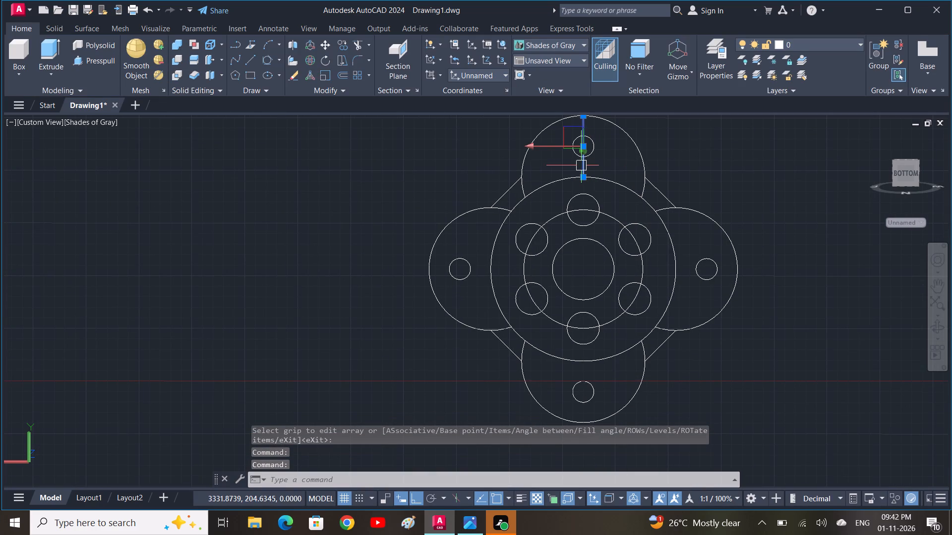
key(Delete)
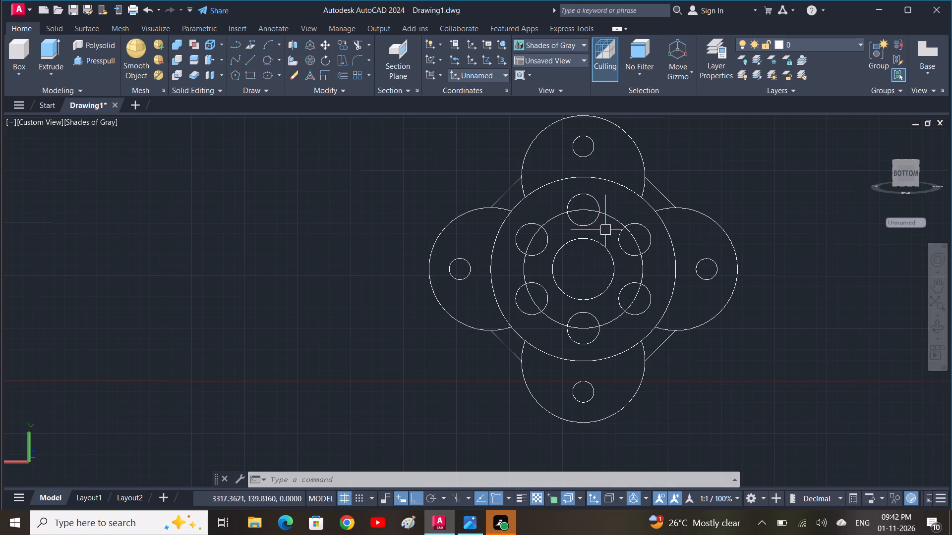
Draw a circle concentric with the profile through the outermost point of the lower lobe, radius about 145.7.
click(622, 223)
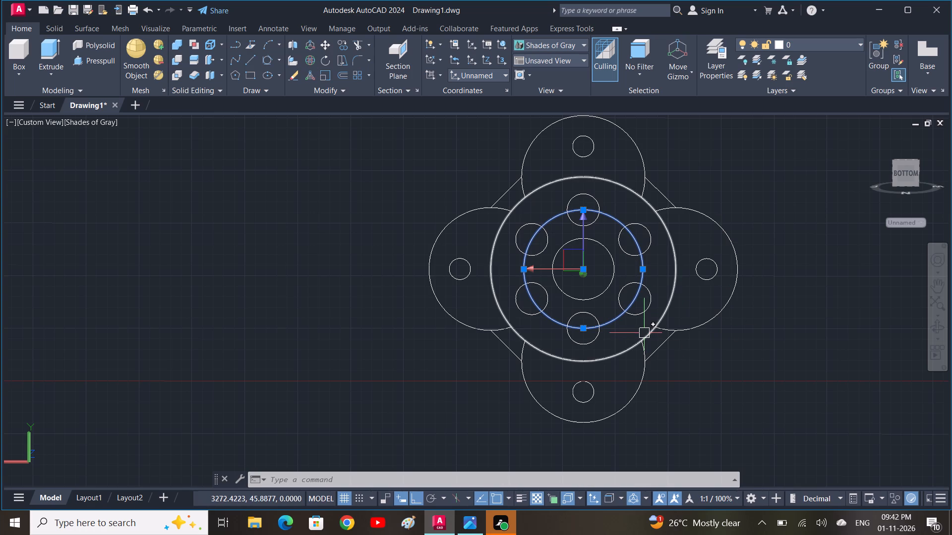
key(c)
key(space)
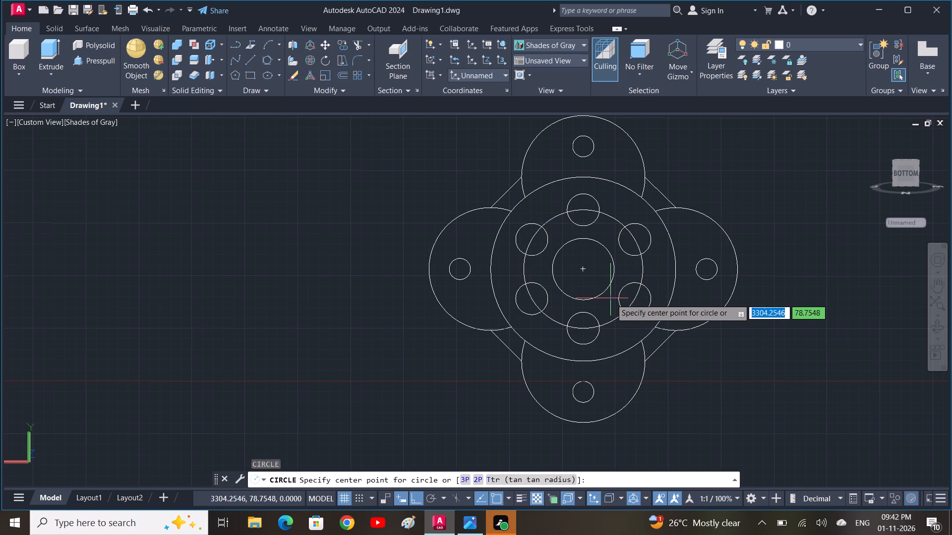
click(582, 269)
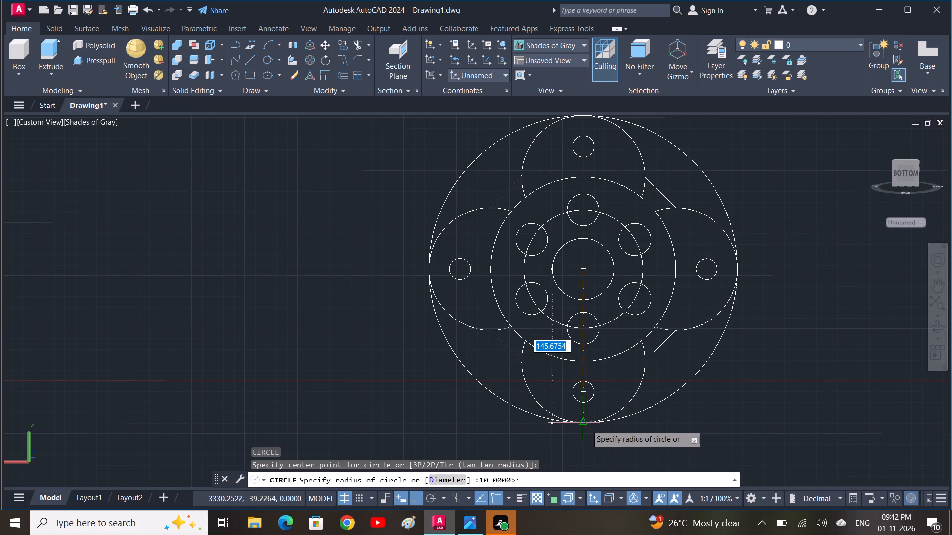
click(587, 426)
Switch the viewport to the SW Isometric view.
middle_drag(764, 408, 729, 438)
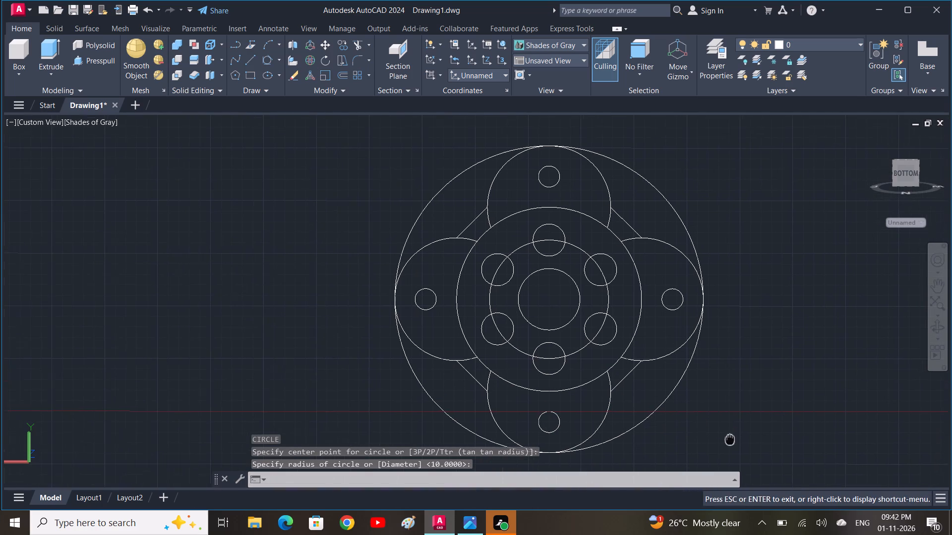
middle_drag(729, 438, 728, 440)
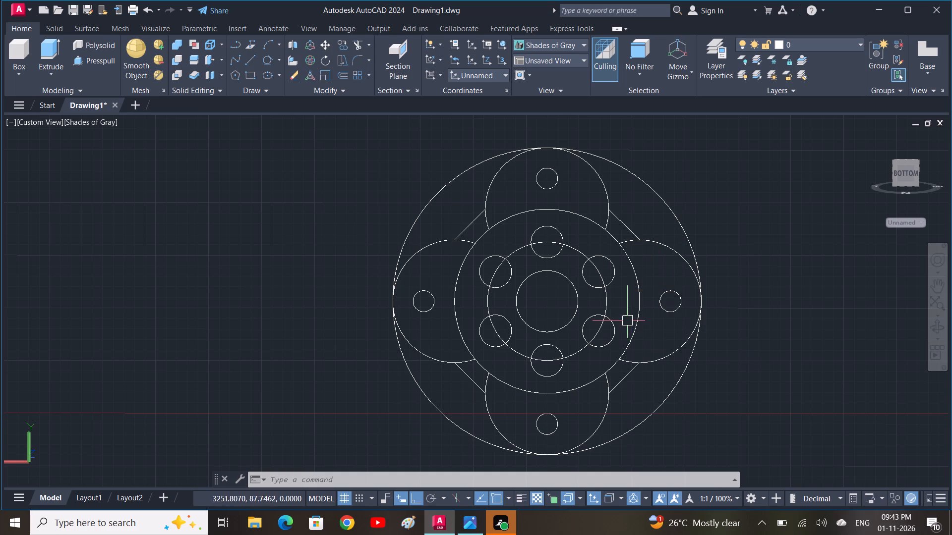
middle_drag(626, 321, 665, 334)
middle_drag(694, 295, 715, 326)
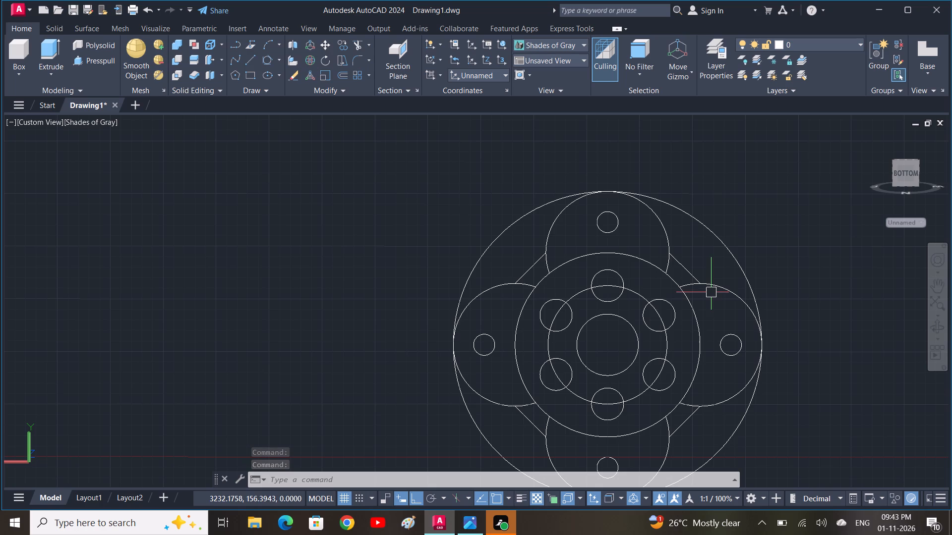
scroll(695, 297, down, 1)
middle_drag(690, 298, 634, 266)
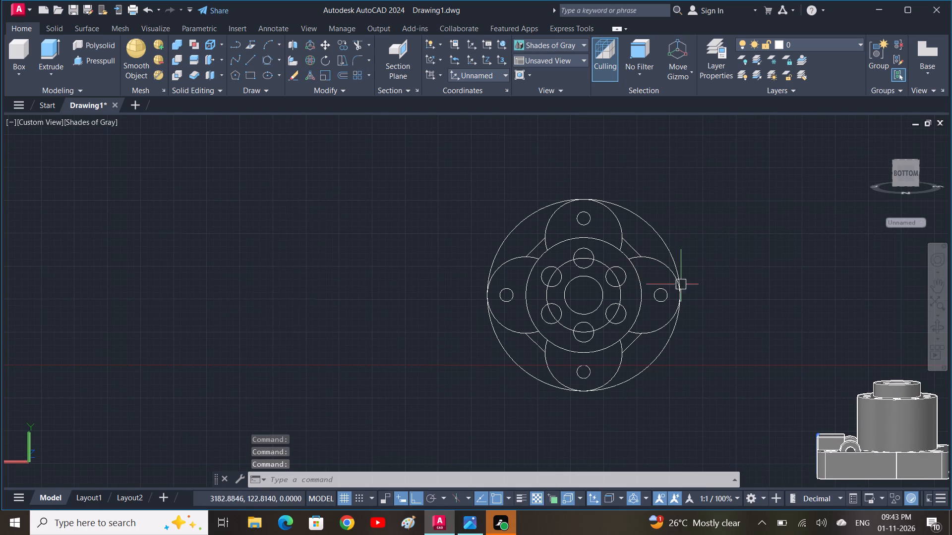
shift+middle_drag(698, 318, 669, 330)
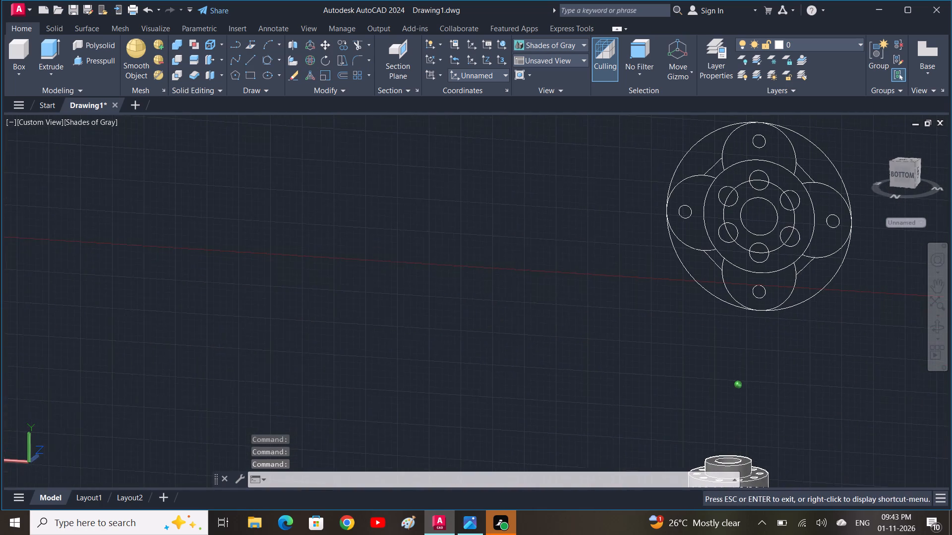
shift+middle_drag(669, 330, 669, 331)
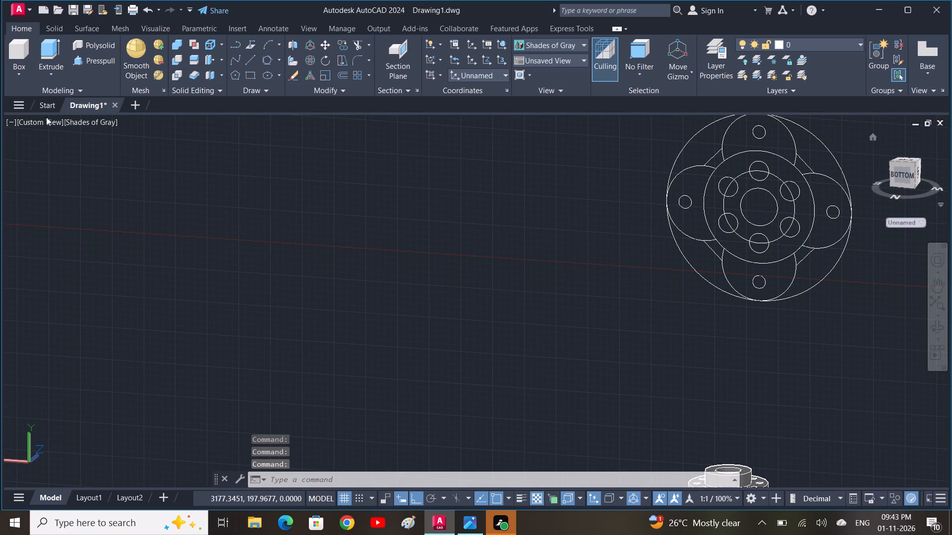
click(49, 126)
click(85, 224)
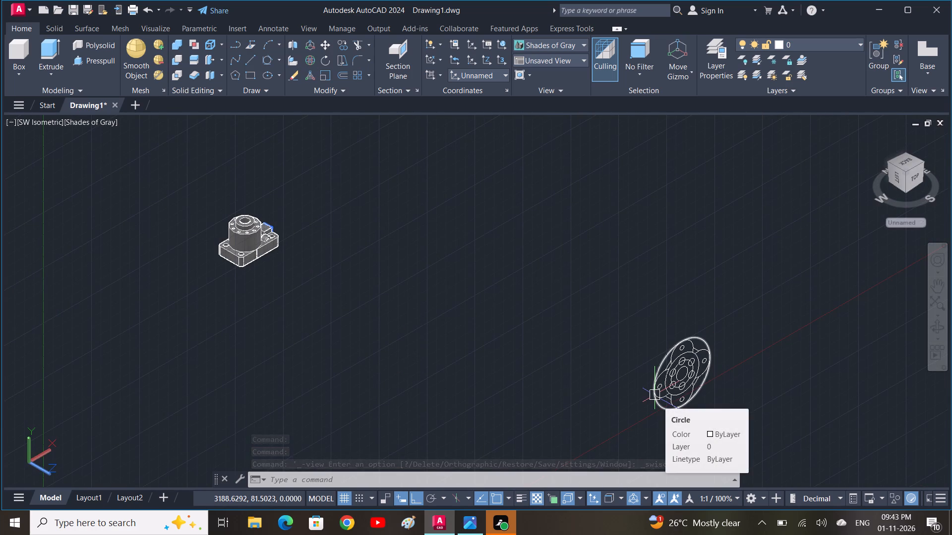
Presspull the four outer areas between the lobes and the large outer circle to a height of 20.
scroll(694, 402, up, 2)
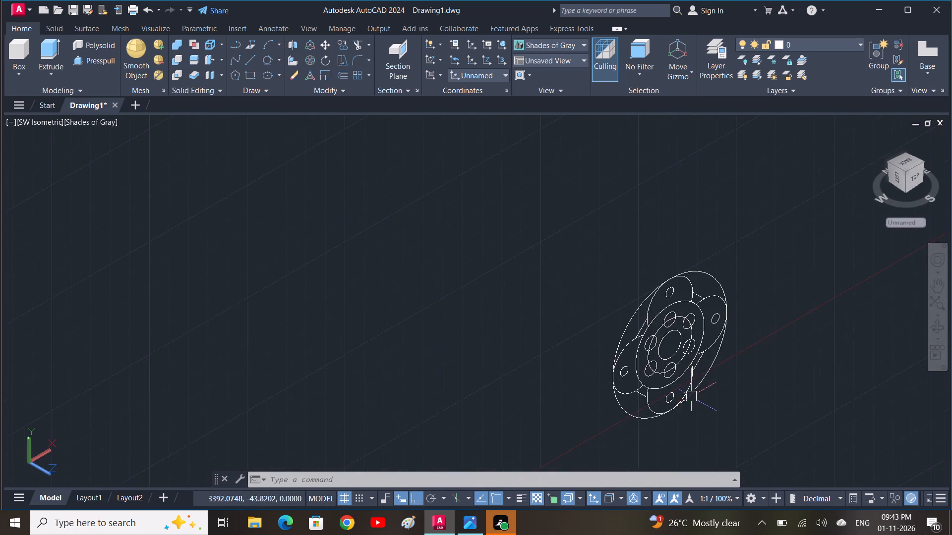
scroll(689, 394, up, 1)
middle_drag(688, 392, 642, 353)
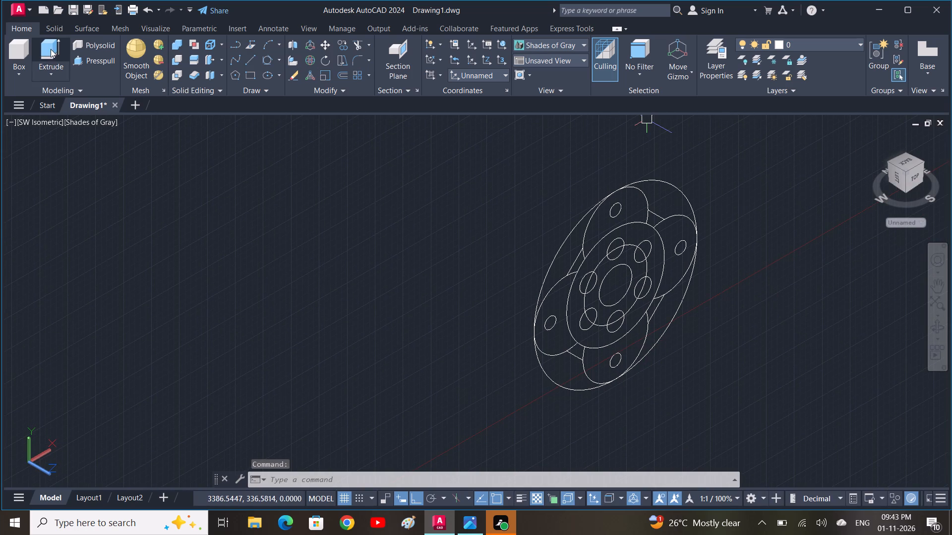
click(96, 59)
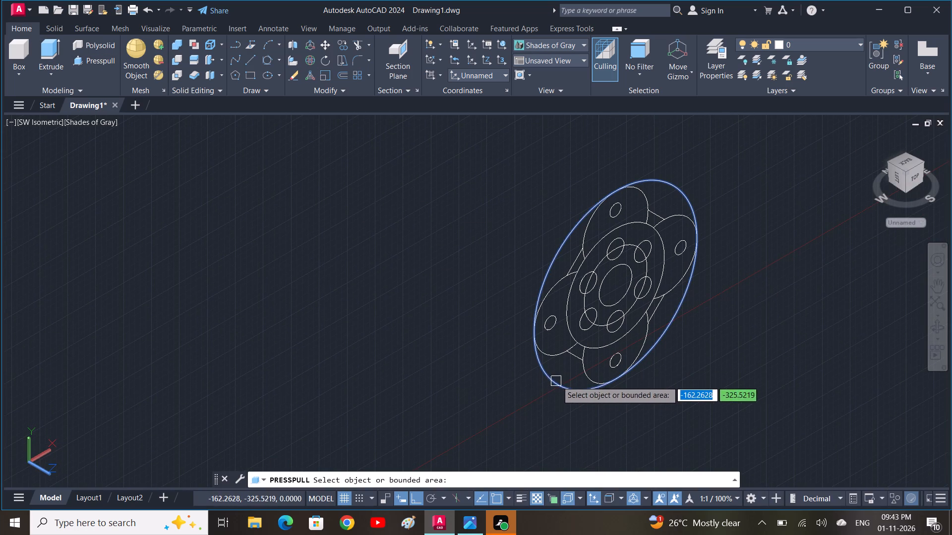
click(564, 375)
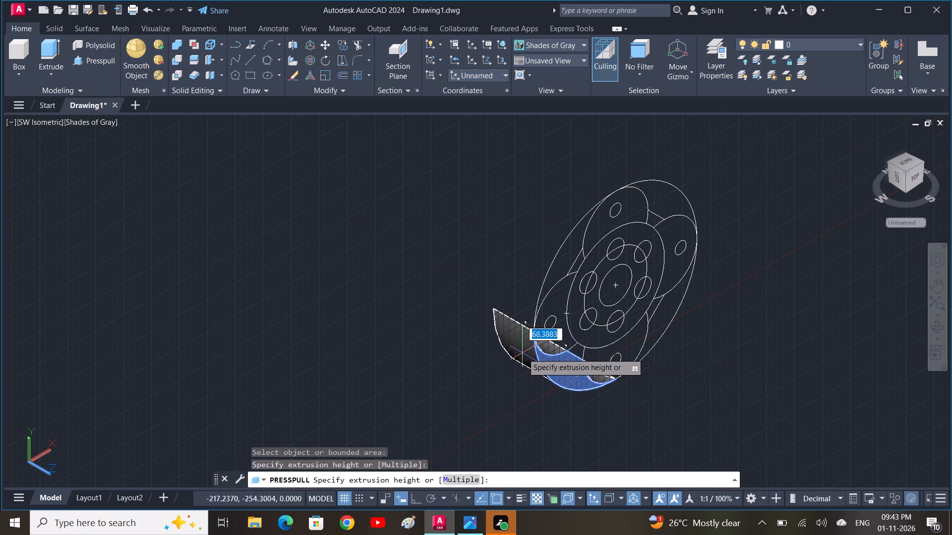
key(2)
key(0)
key(space)
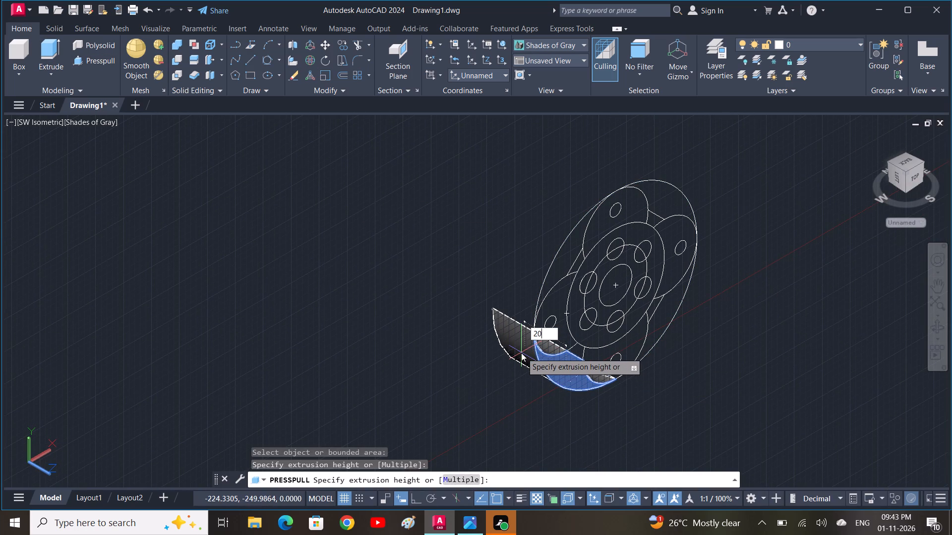
click(657, 323)
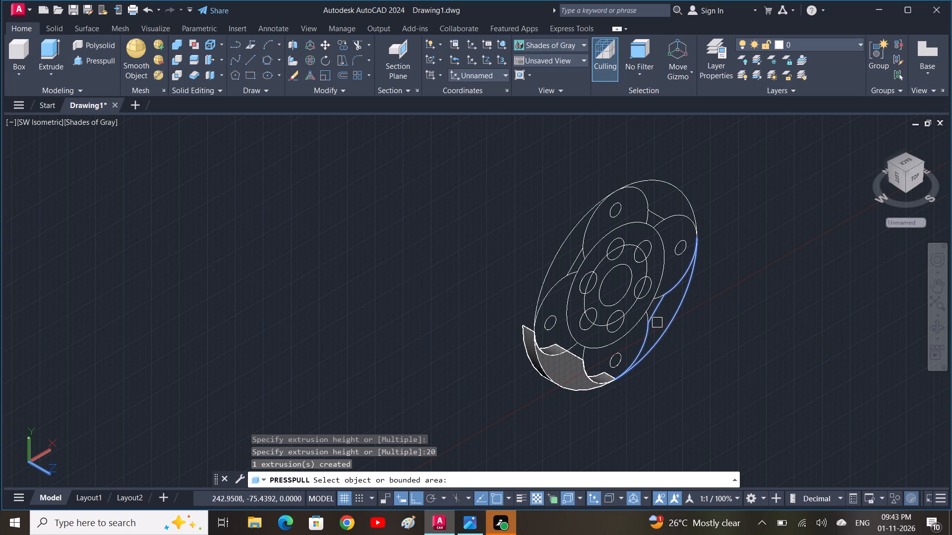
key(2)
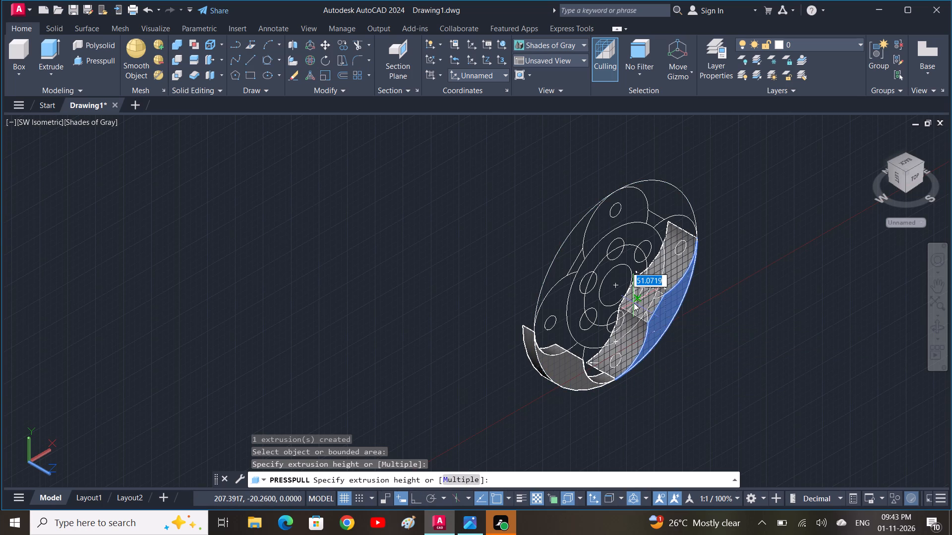
key(0)
key(space)
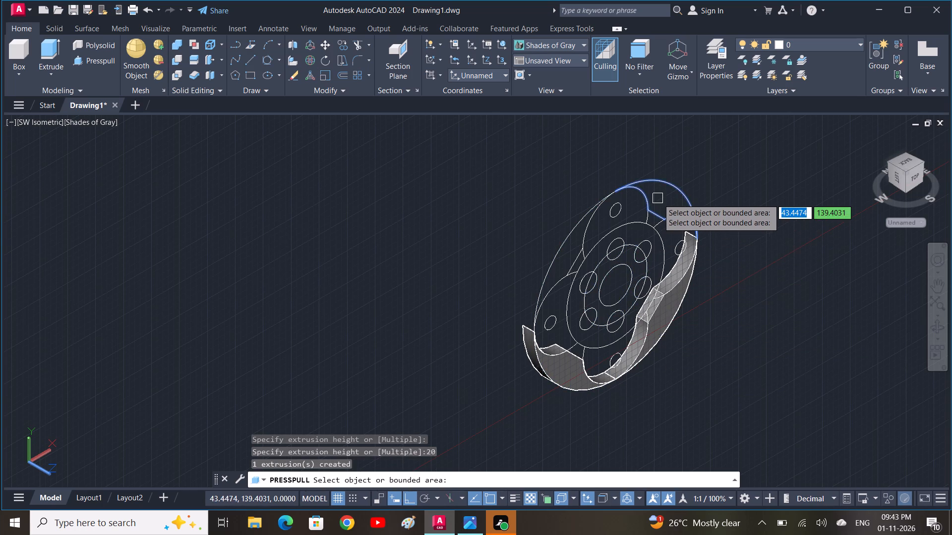
click(658, 199)
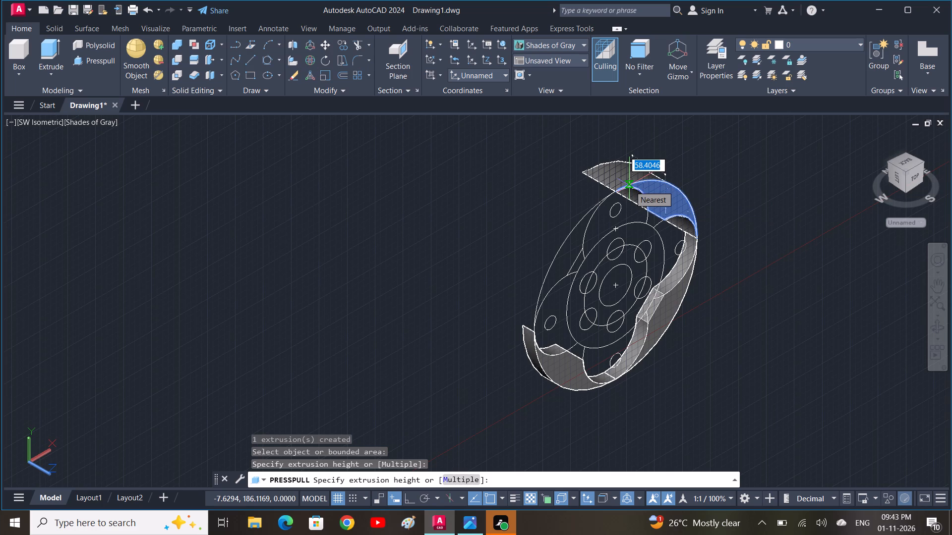
text(20)
key(space)
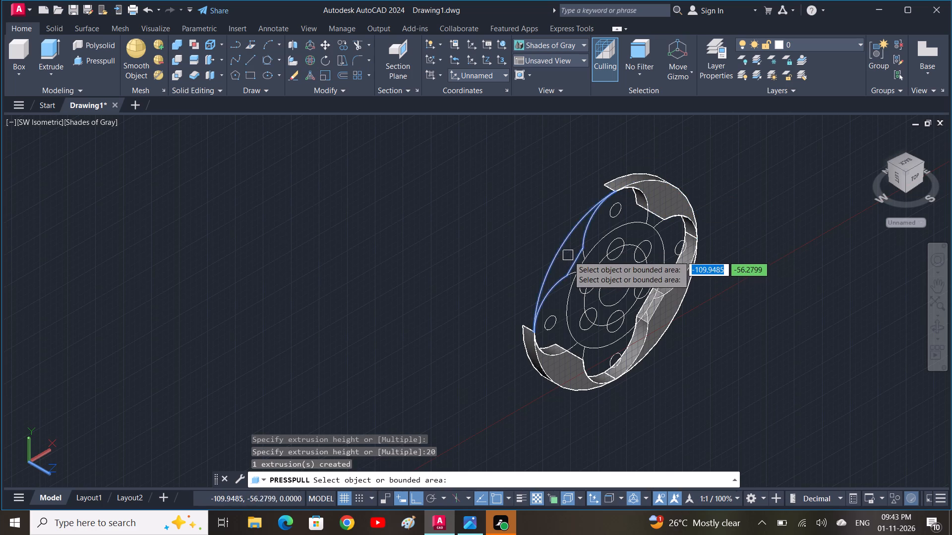
click(569, 255)
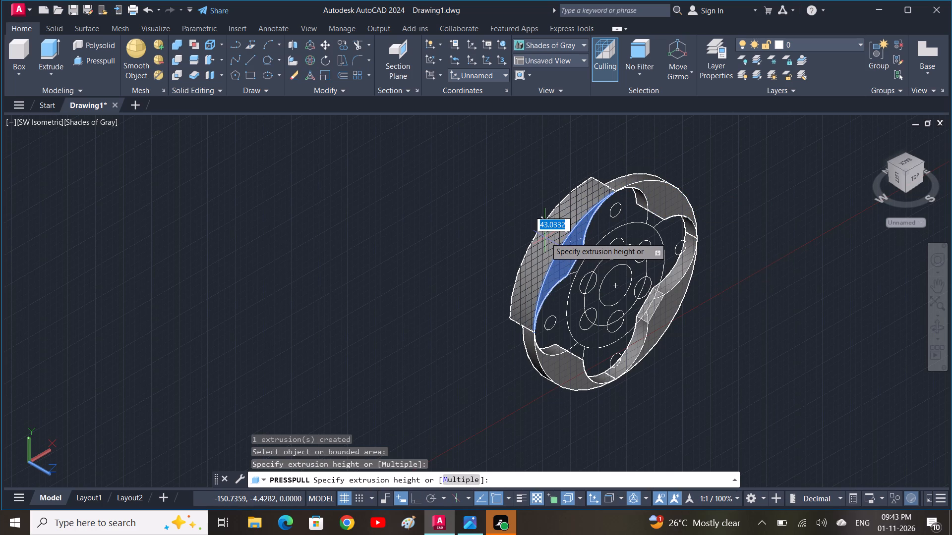
text(20)
key(space)
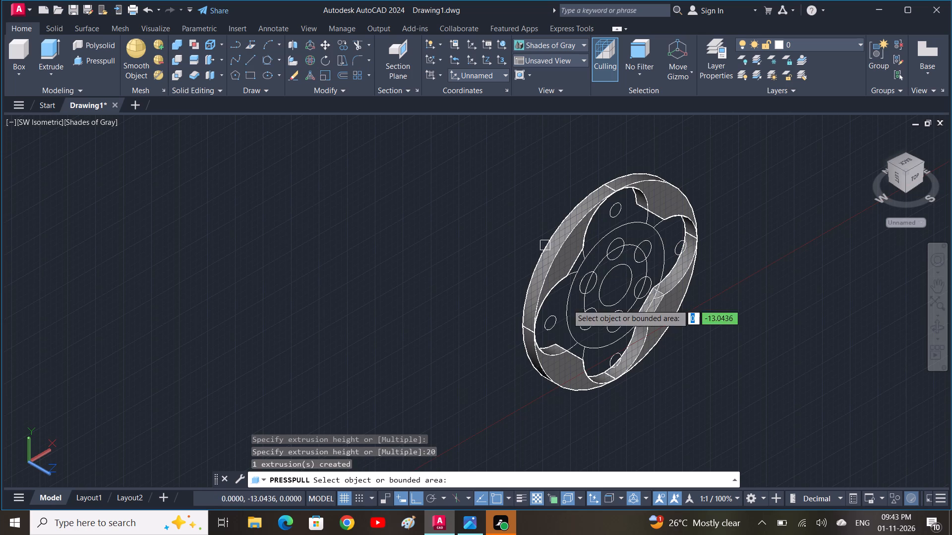
Presspull the four lobe areas around their small holes to a height of 30.
click(562, 335)
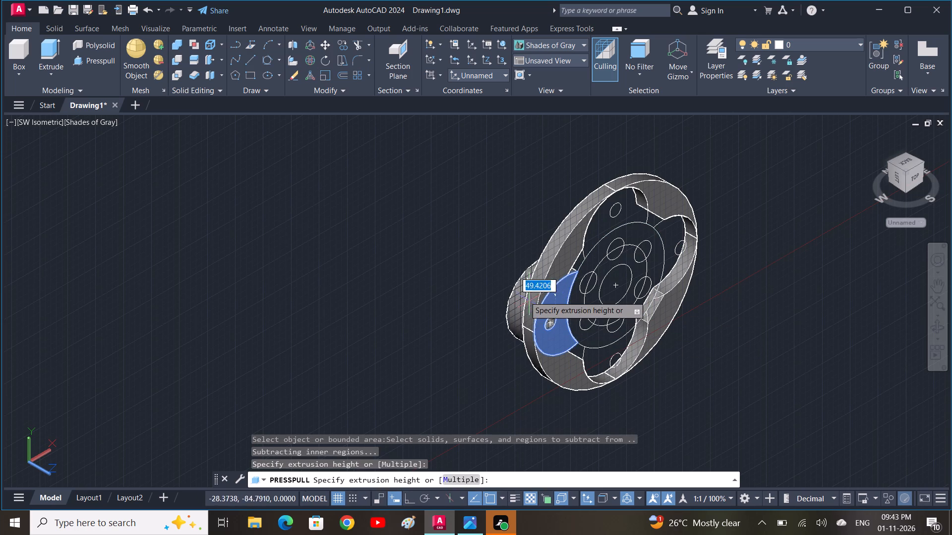
text(30)
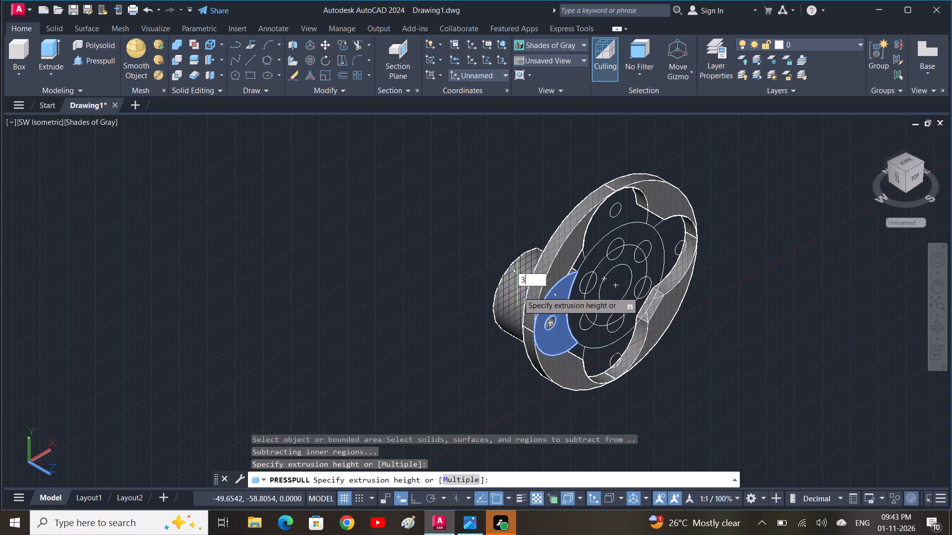
key(space)
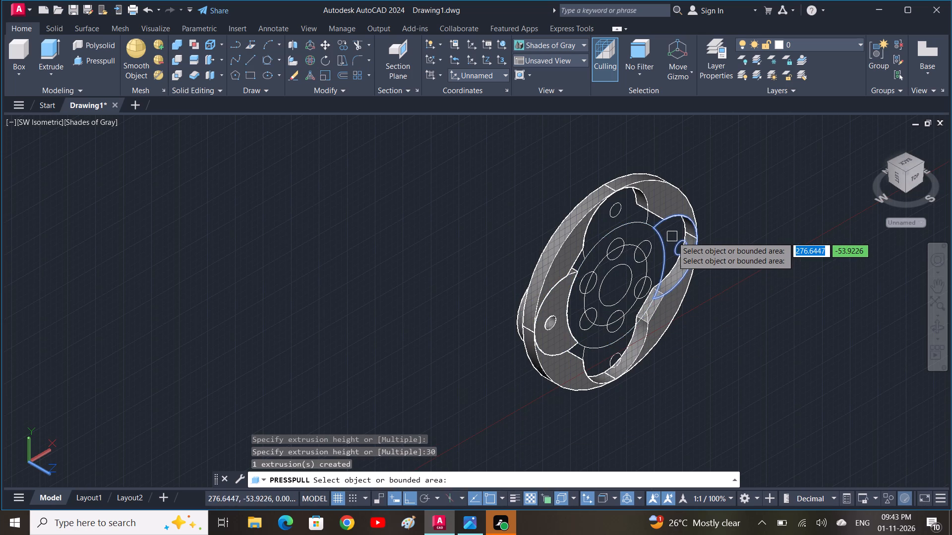
click(672, 237)
text(30)
key(space)
click(609, 222)
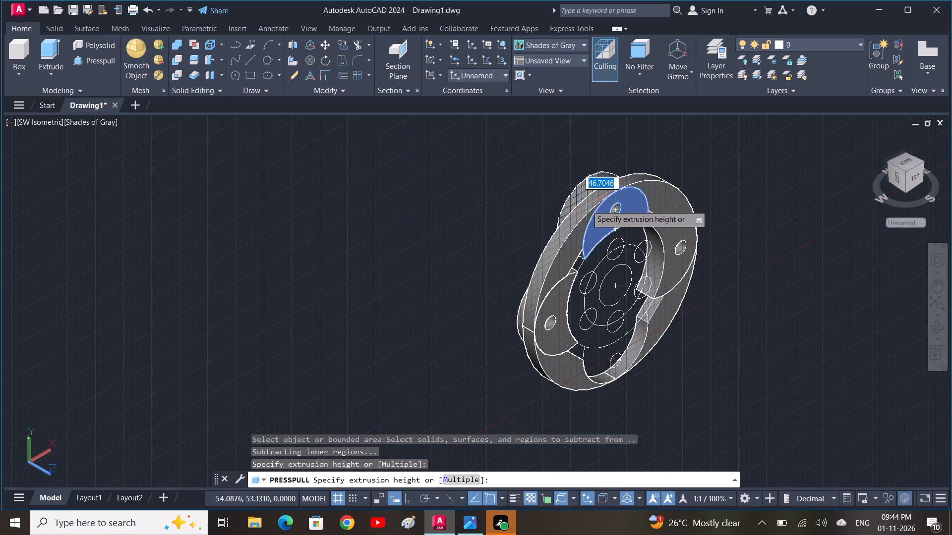
text(30)
key(space)
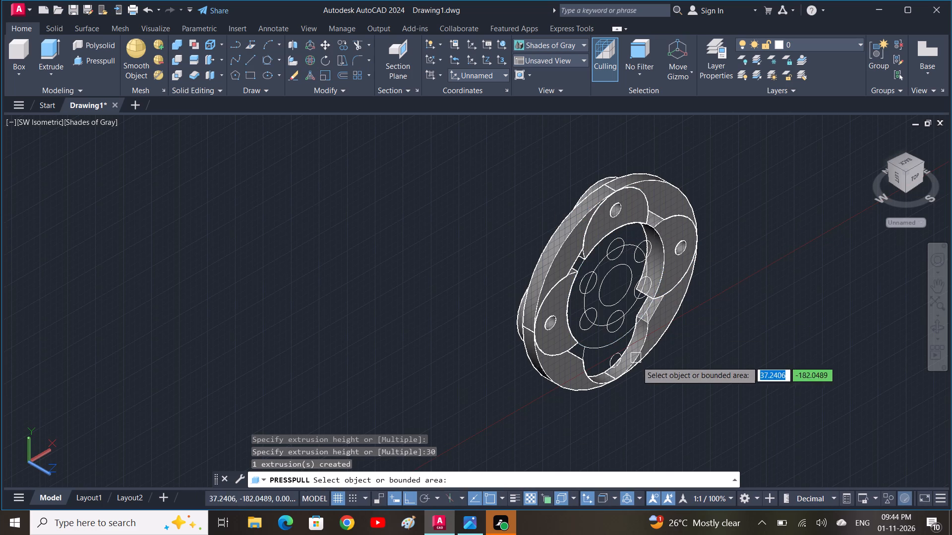
click(625, 360)
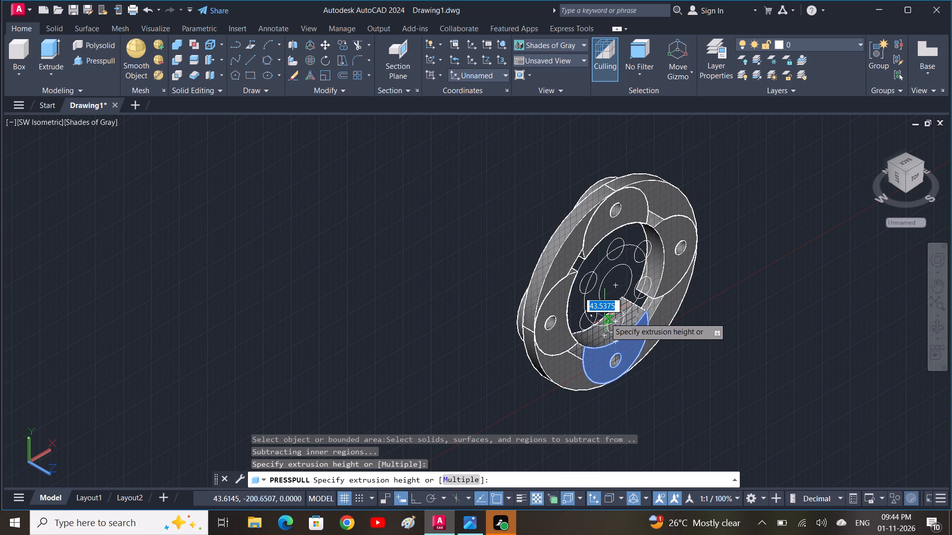
text(30)
key(space)
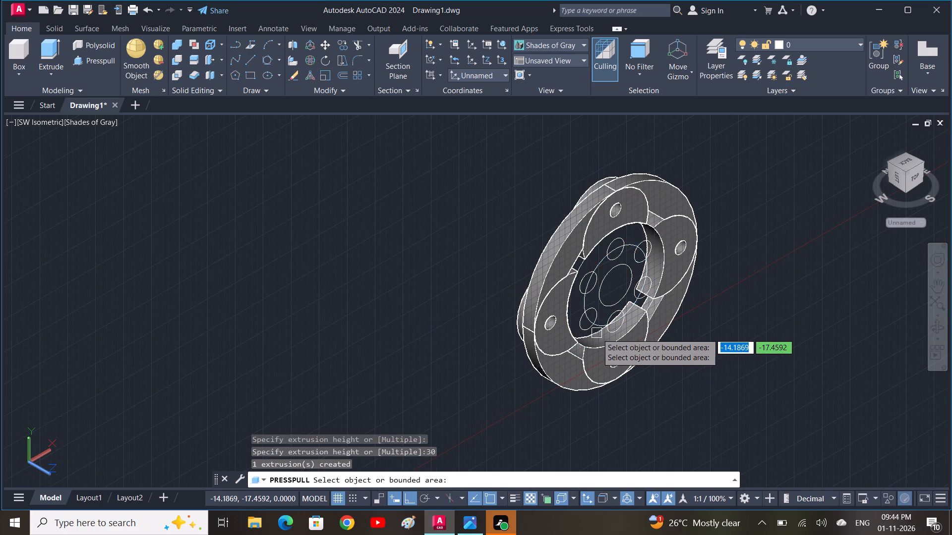
Presspull the two central ring areas around the six holes and centre bore to a height of 40.
click(596, 336)
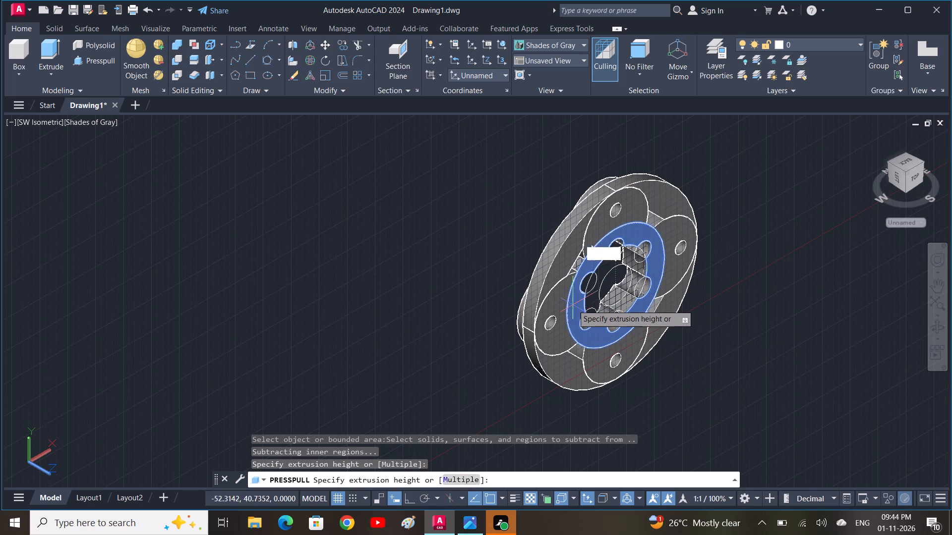
text(40)
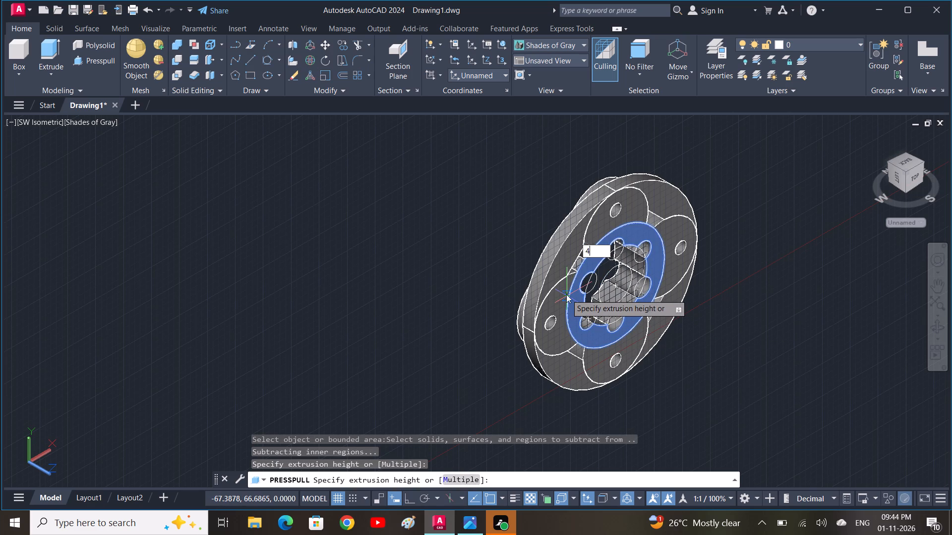
key(space)
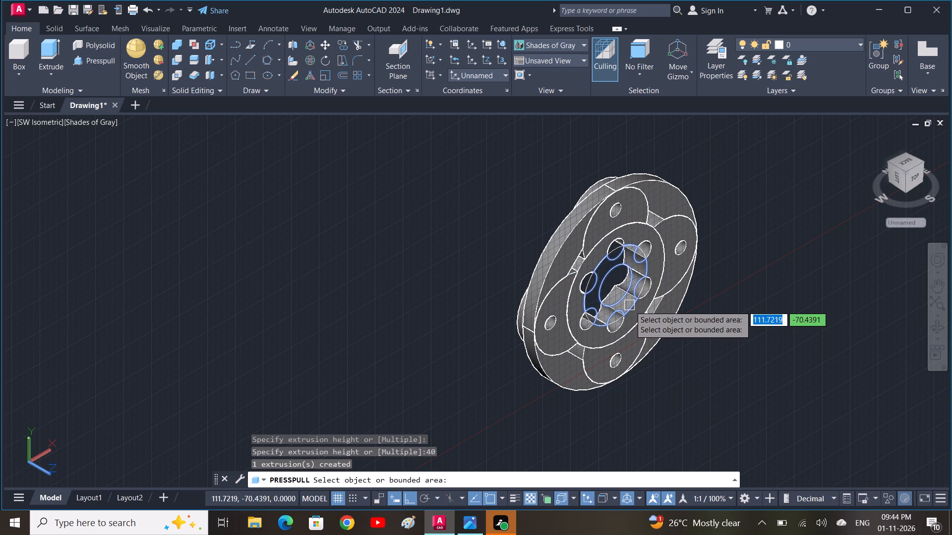
click(630, 306)
text(40)
key(space)
key(Escape)
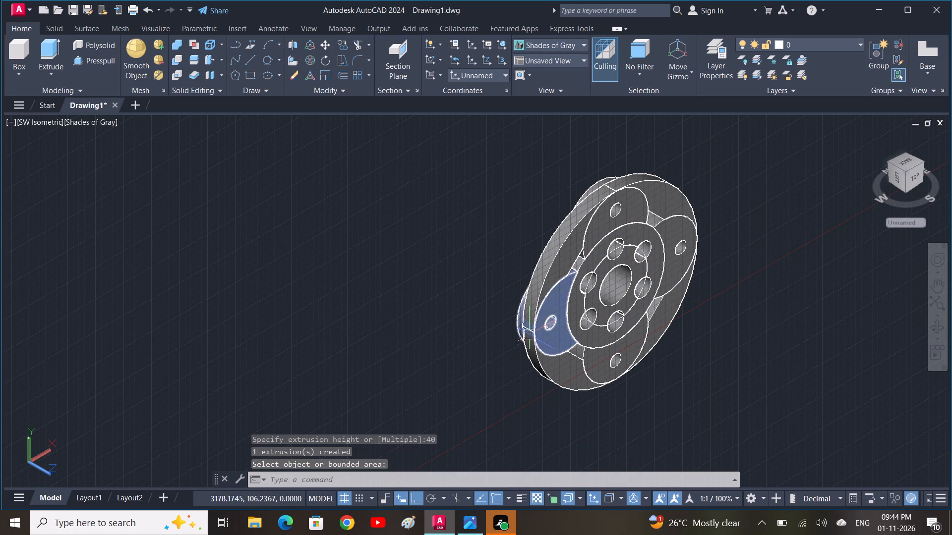
Examine the extruded circular part from its front, edge and back faces.
shift+middle_drag(551, 348, 464, 288)
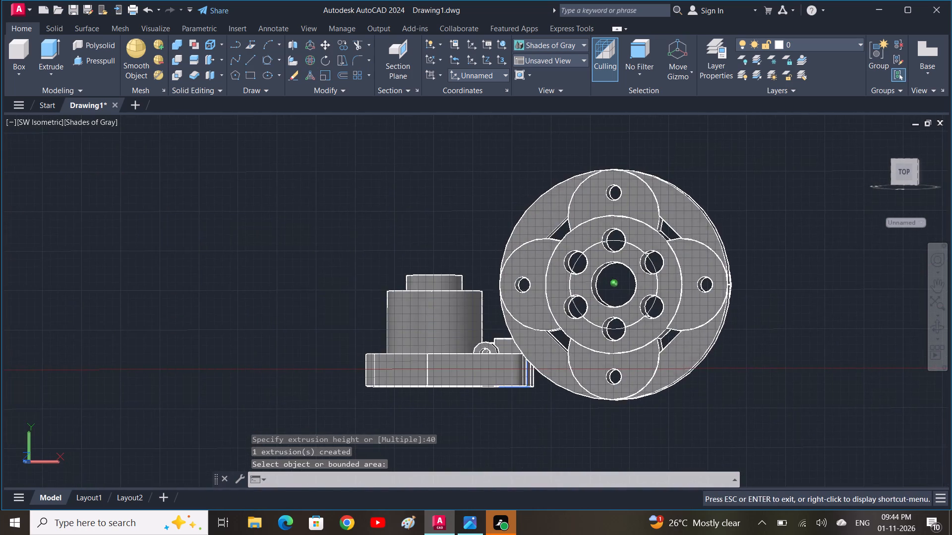
shift+middle_drag(464, 288, 596, 360)
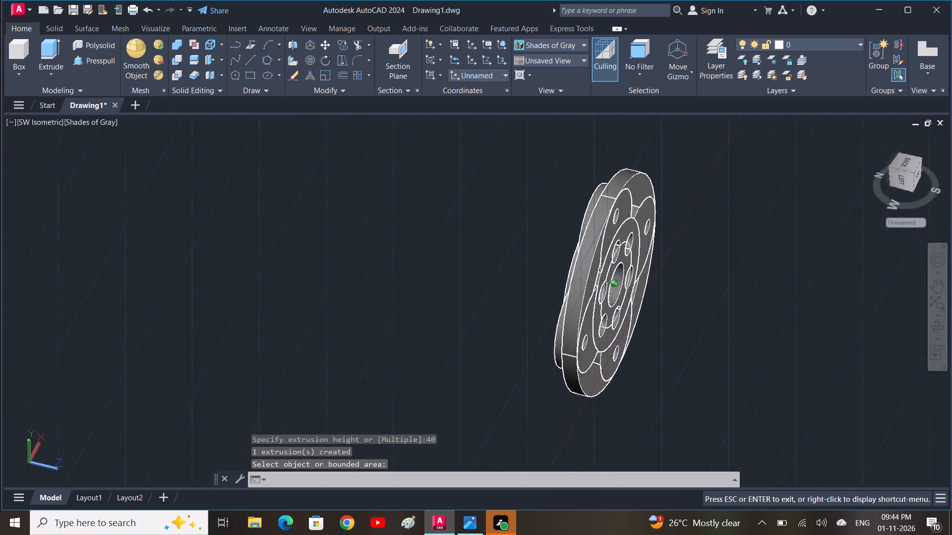
shift+middle_drag(596, 360, 749, 332)
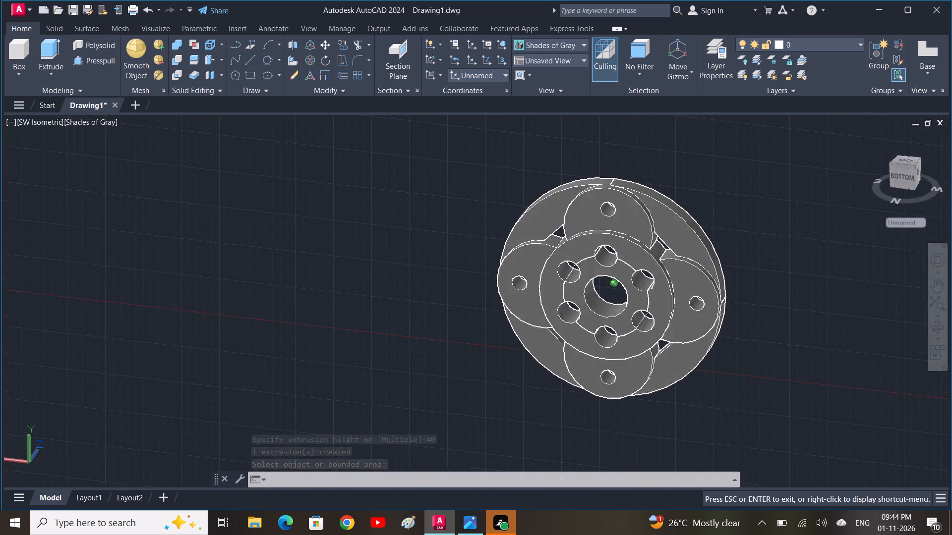
shift+middle_drag(749, 332, 541, 354)
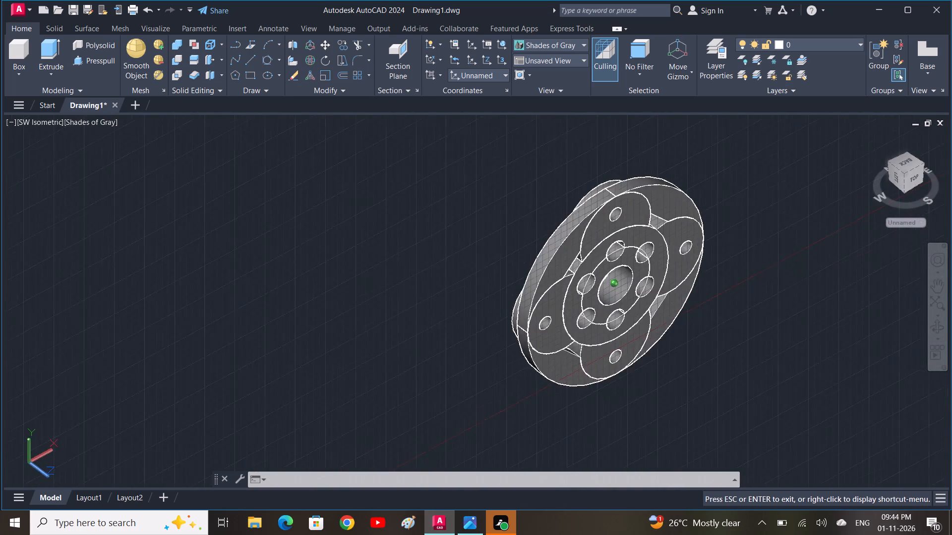
shift+middle_drag(541, 354, 650, 376)
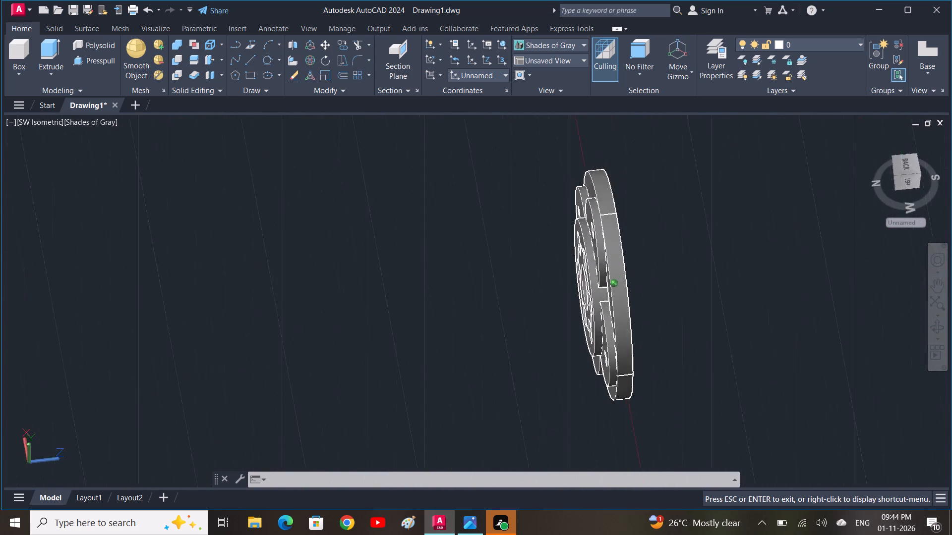
shift+middle_drag(650, 376, 765, 272)
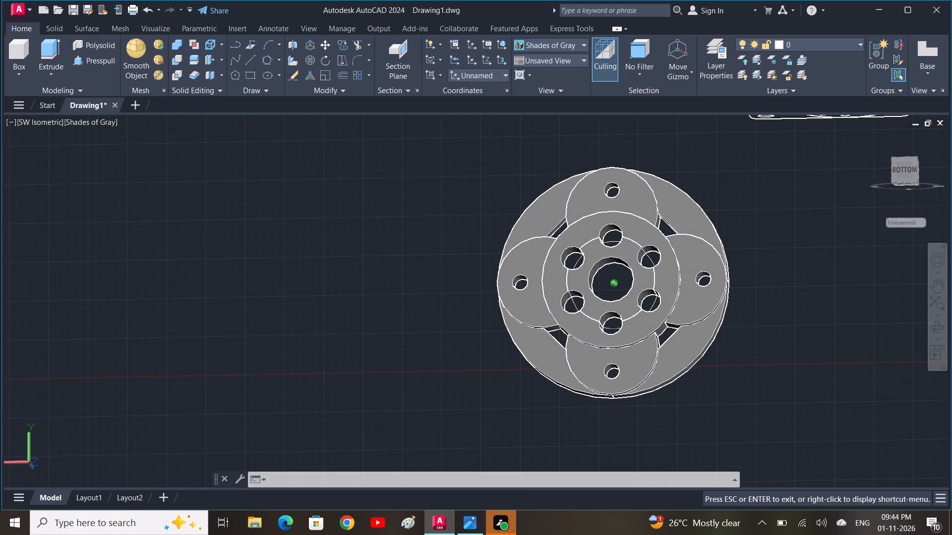
shift+middle_drag(765, 272, 781, 283)
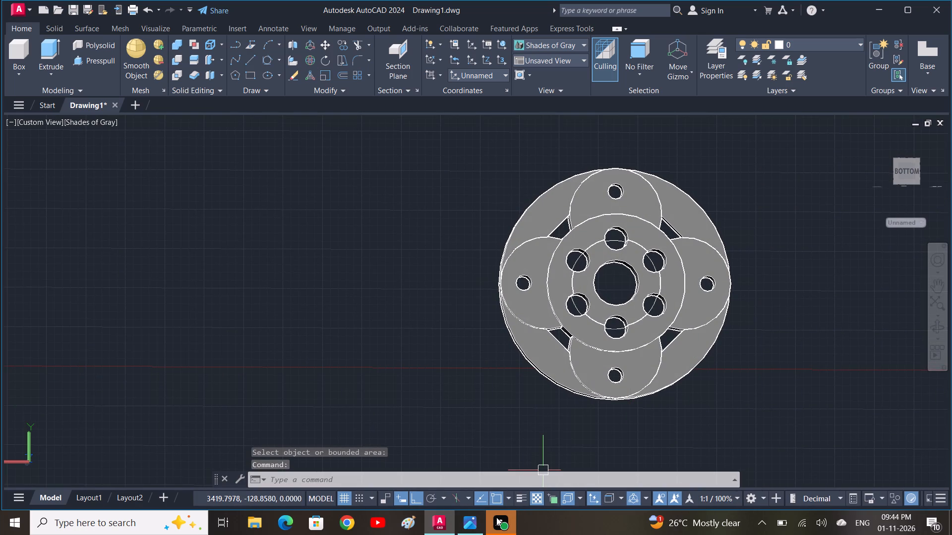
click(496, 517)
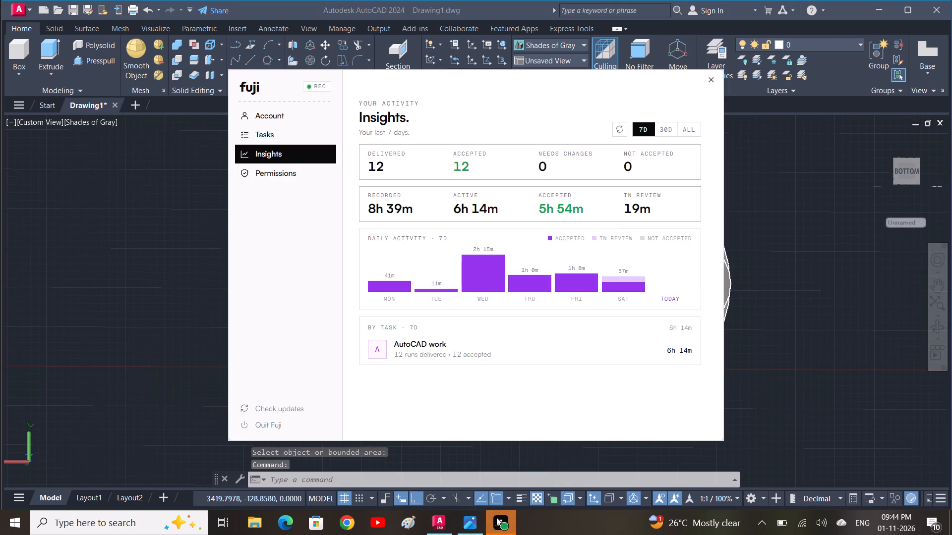
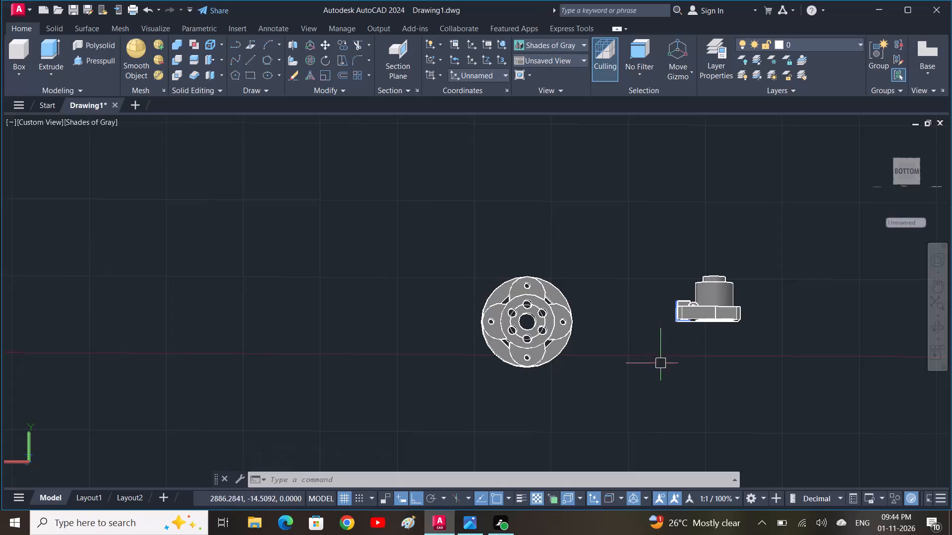
Save the drawing in the Documents folder under the file name Drawing 132 3D as an AutoCAD 2018 drawing.
key(ctrl+s)
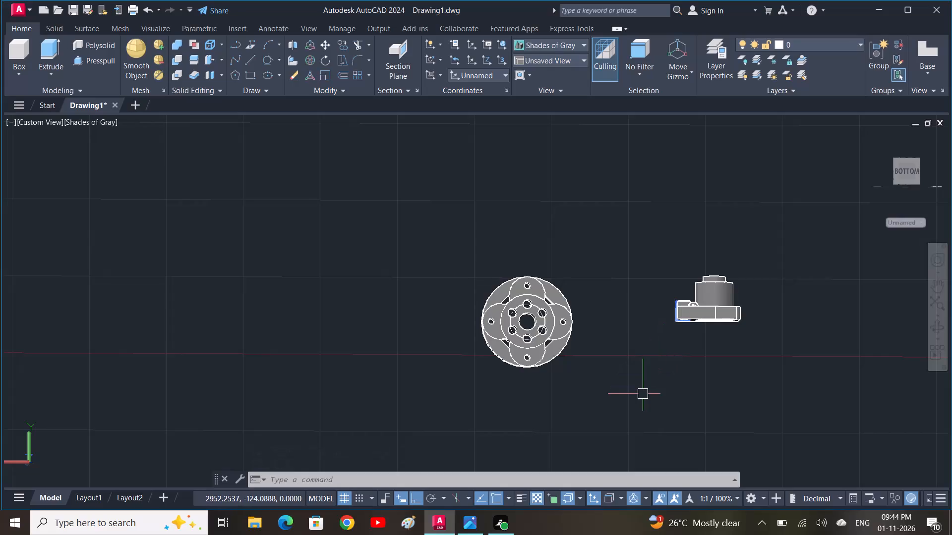
scroll(299, 321, down, 2)
click(327, 314)
click(366, 443)
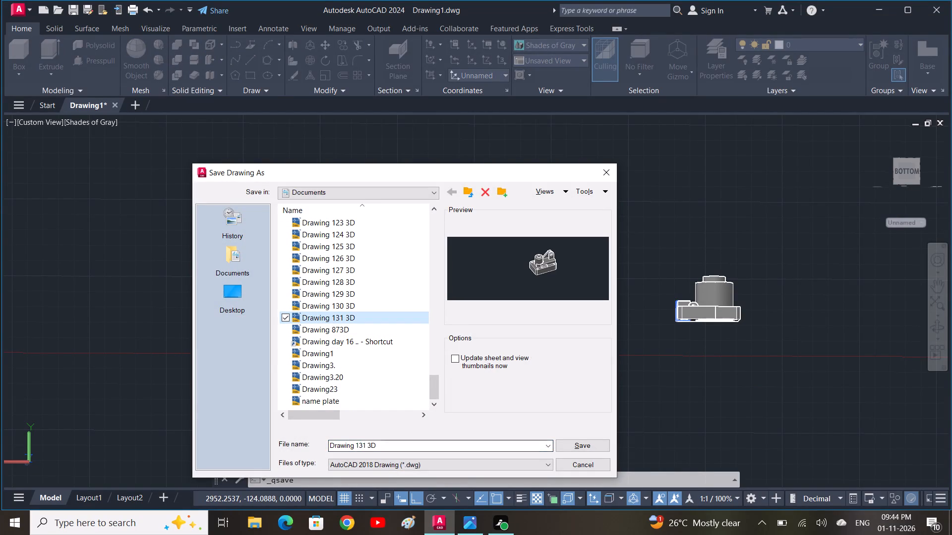
double_click(366, 443)
key(BackSpace)
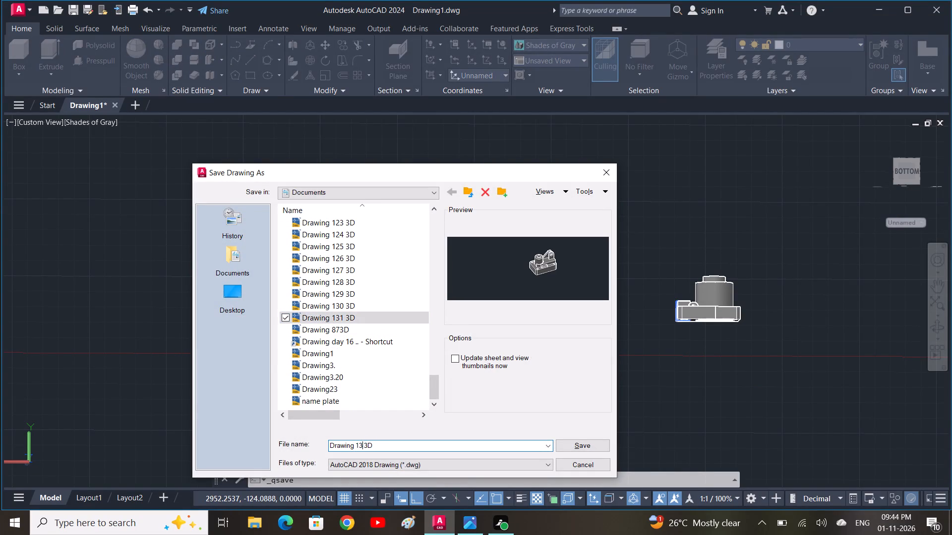
key(2)
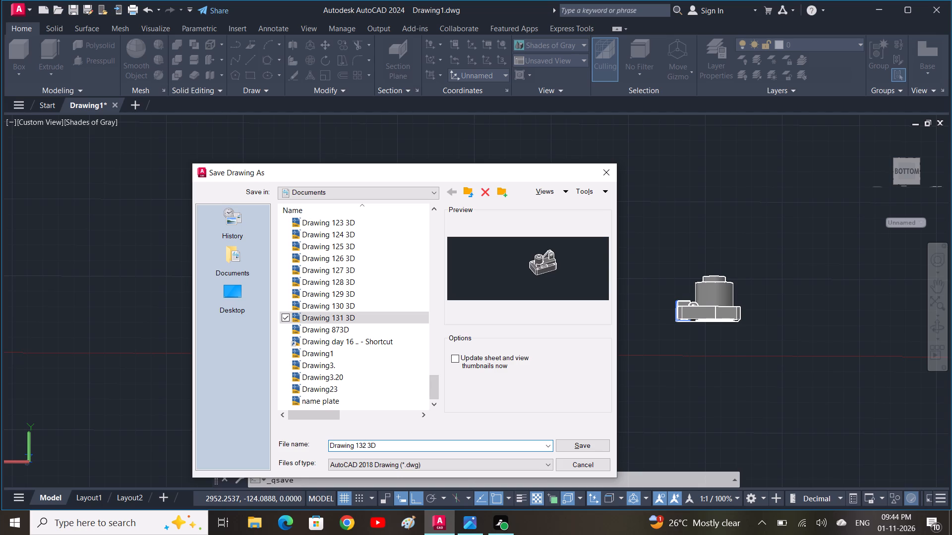
click(594, 451)
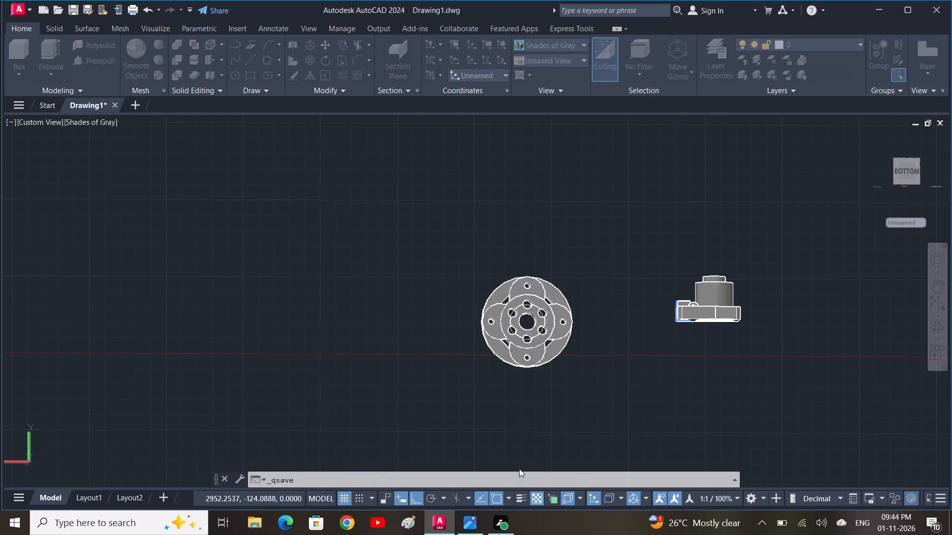